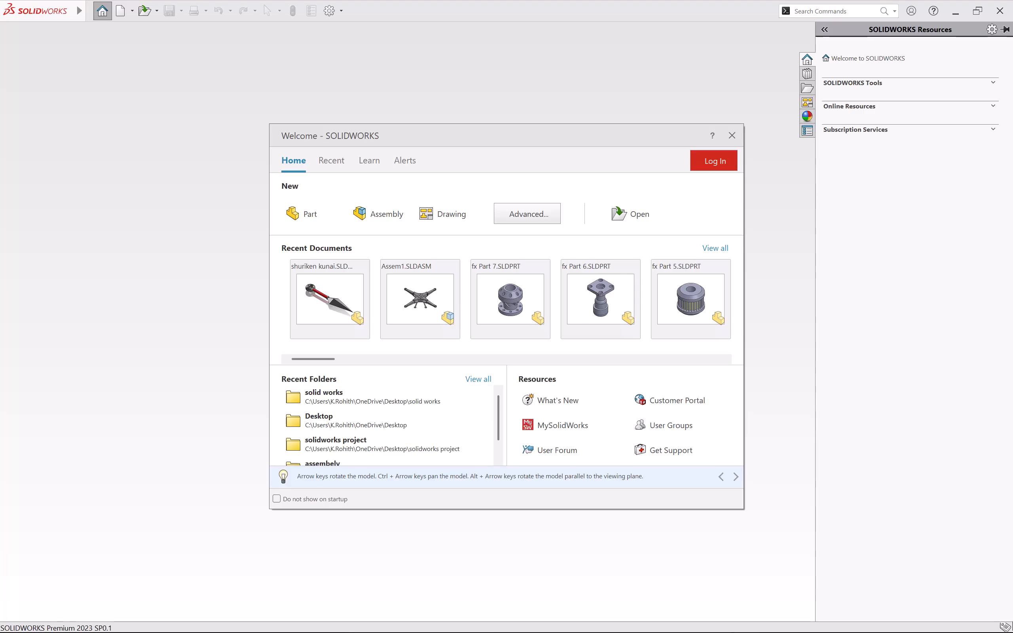
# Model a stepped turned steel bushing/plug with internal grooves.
# Create a new part document and collapse the resources pane.
pyautogui.click(305, 220)
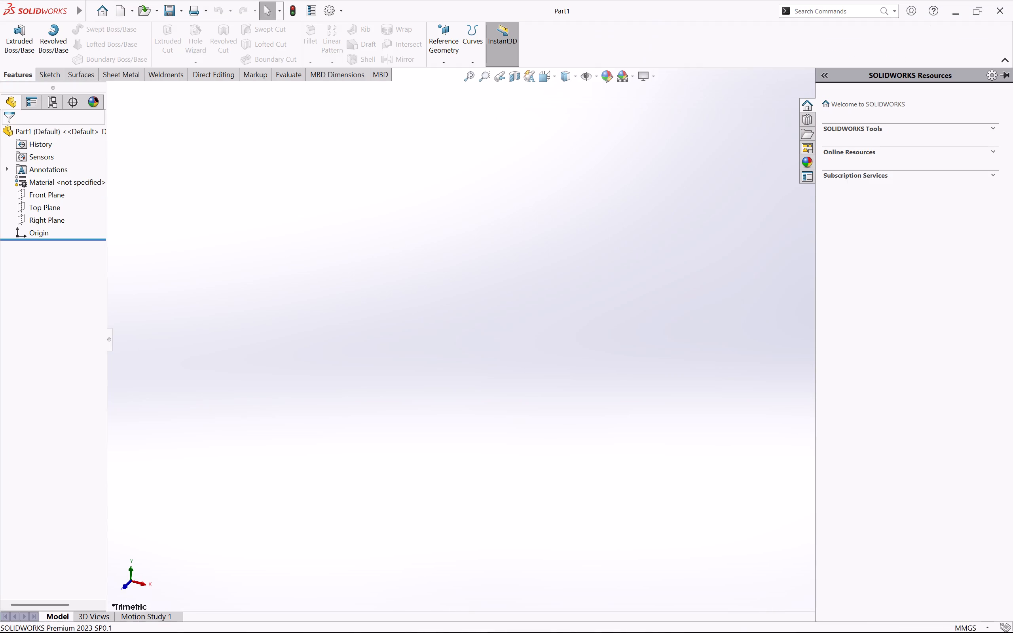
pyautogui.click(554, 258)
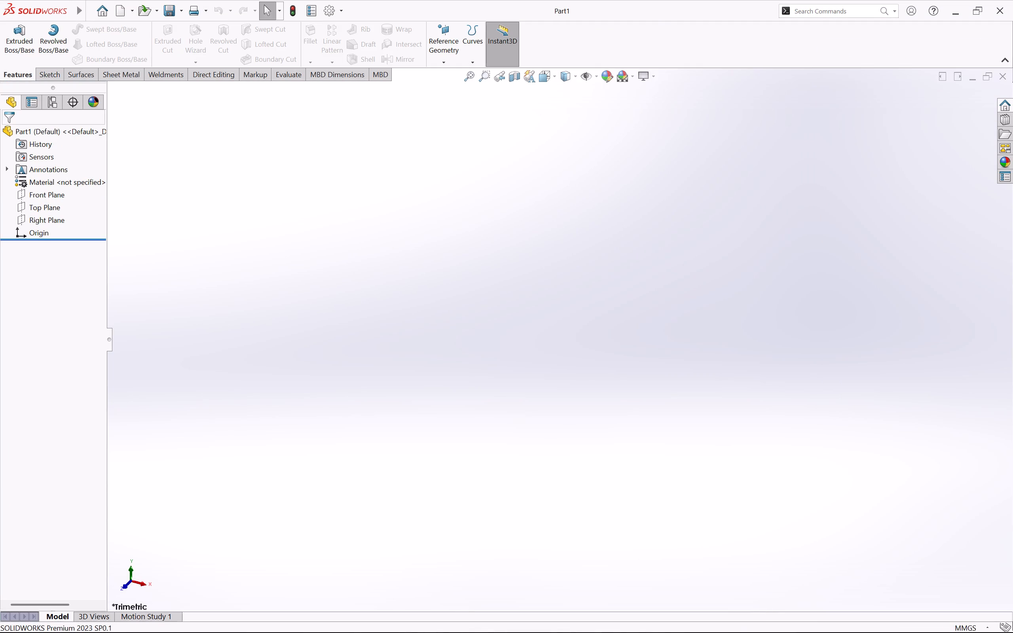
# Start a sketch on the Front Plane.
pyautogui.click(43, 196)
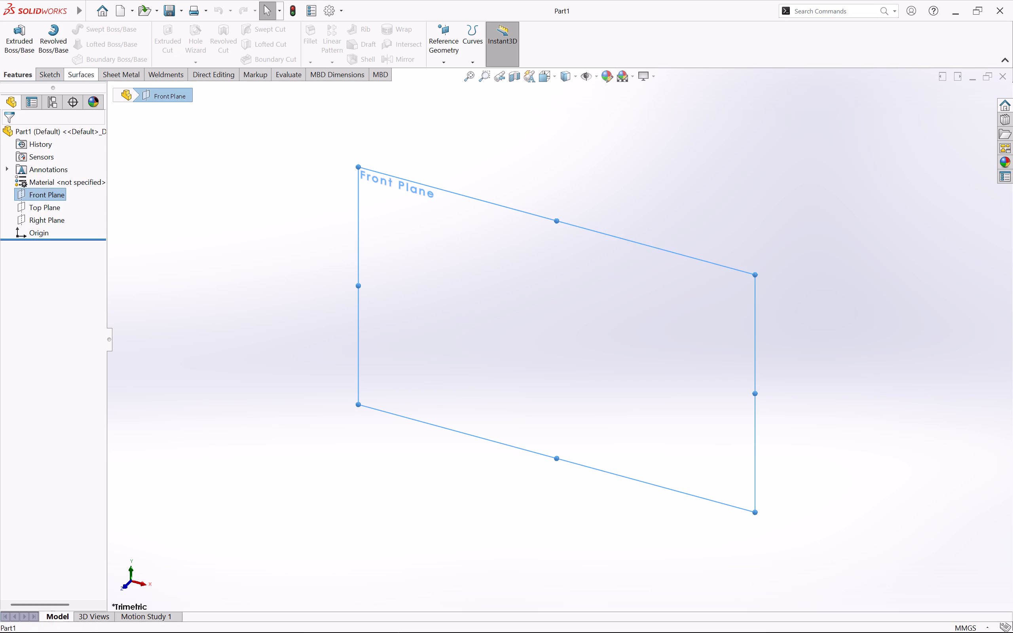
pyautogui.click(44, 74)
pyautogui.click(14, 44)
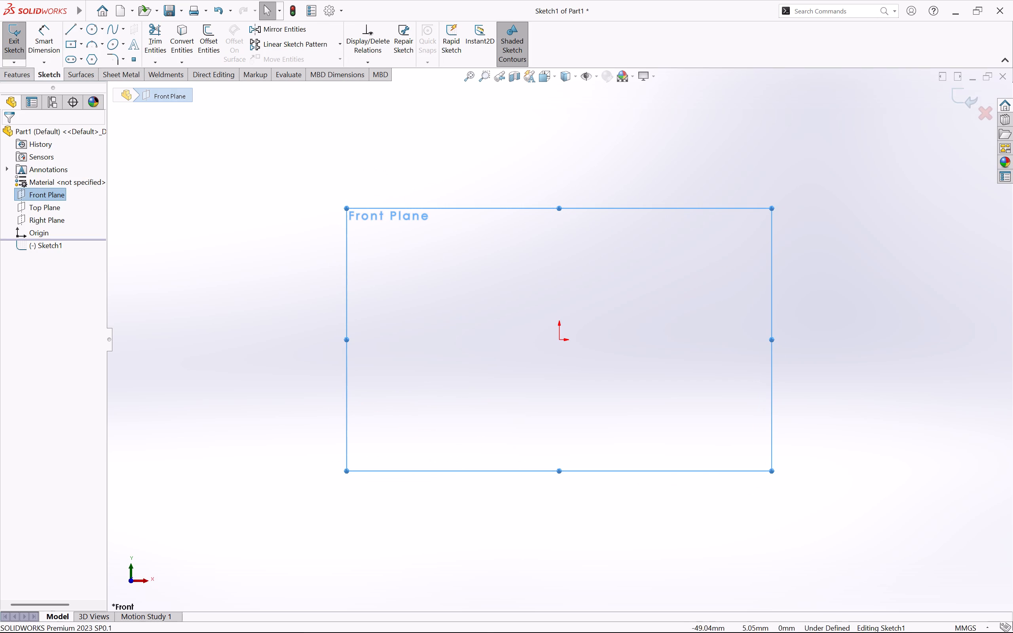
# Sketch a vertical construction line about 197 mm long passing through the origin, extending above and below it.
pyautogui.click(68, 28)
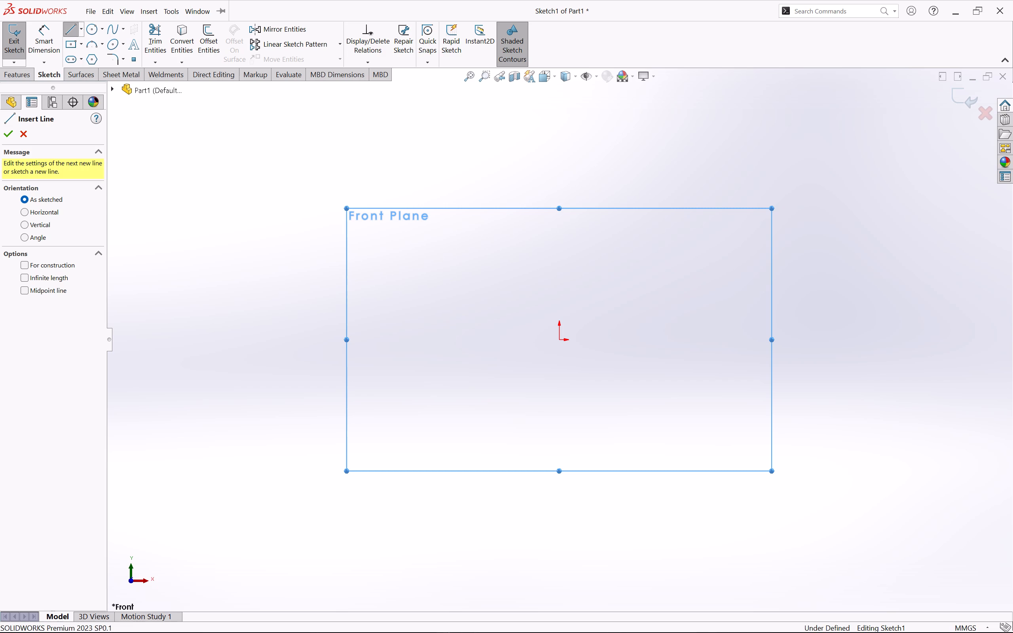
pyautogui.click(26, 227)
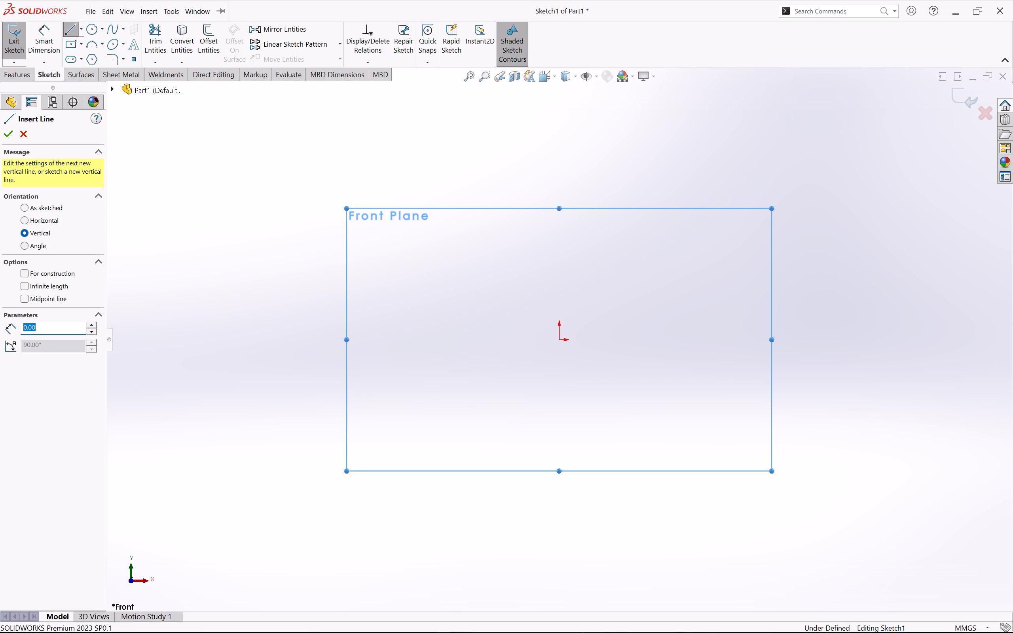
pyautogui.click(26, 274)
pyautogui.click(558, 96)
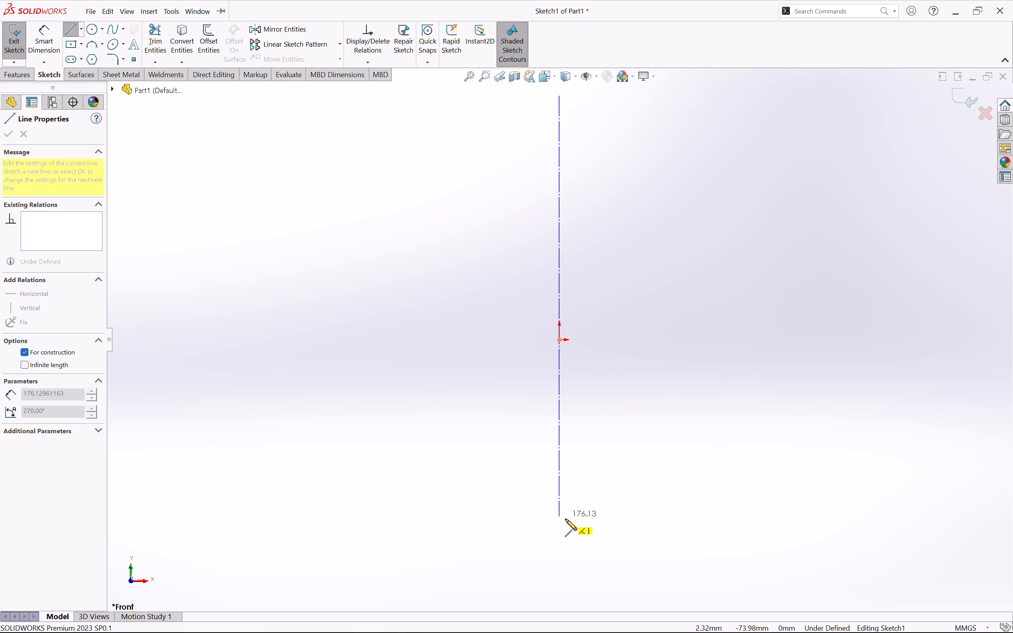
pyautogui.click(571, 567)
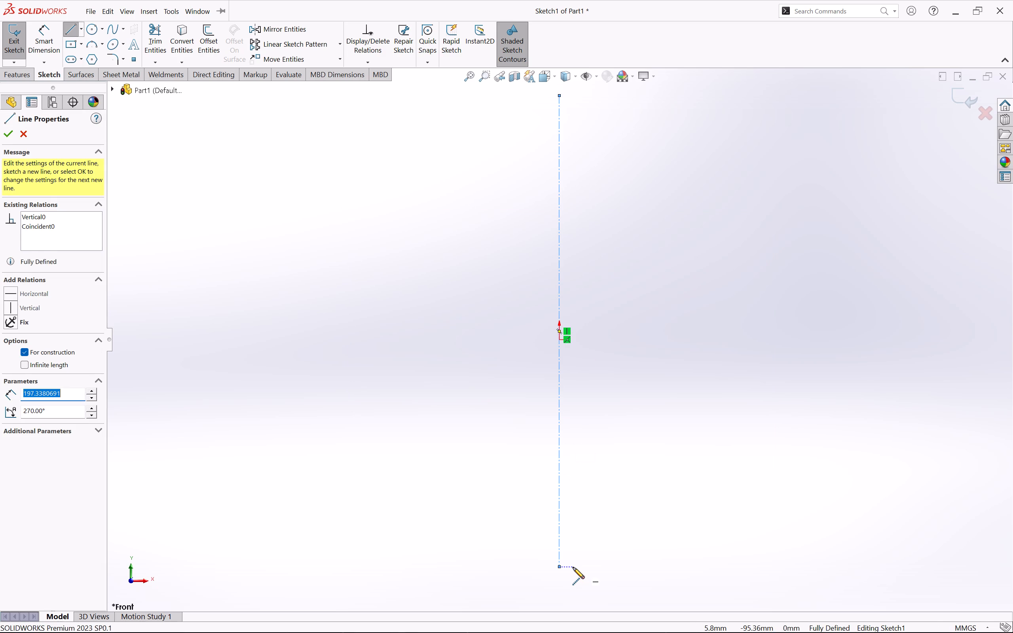
pyautogui.press('Escape')
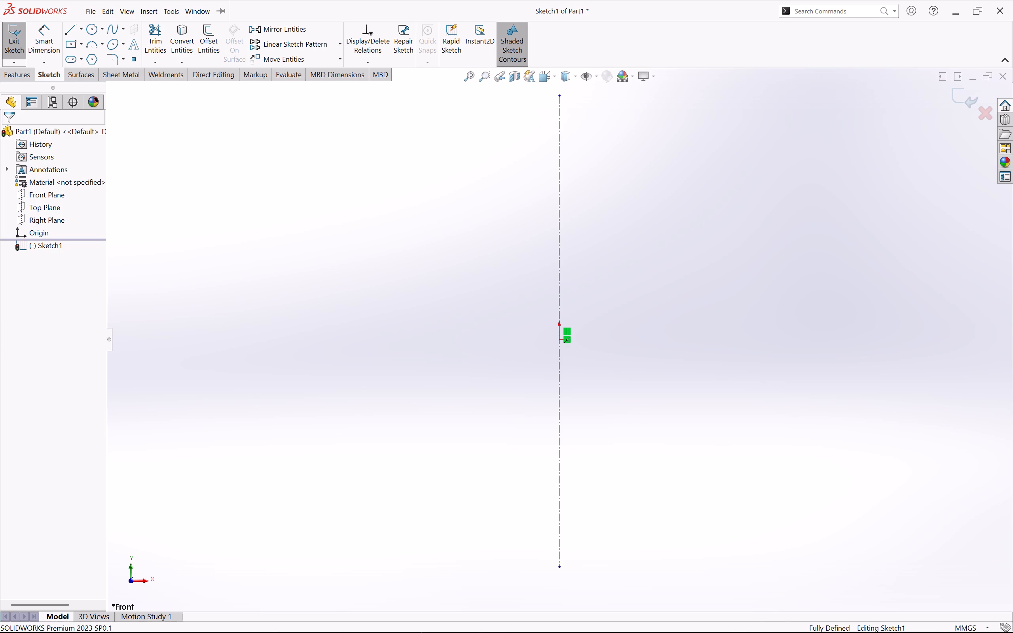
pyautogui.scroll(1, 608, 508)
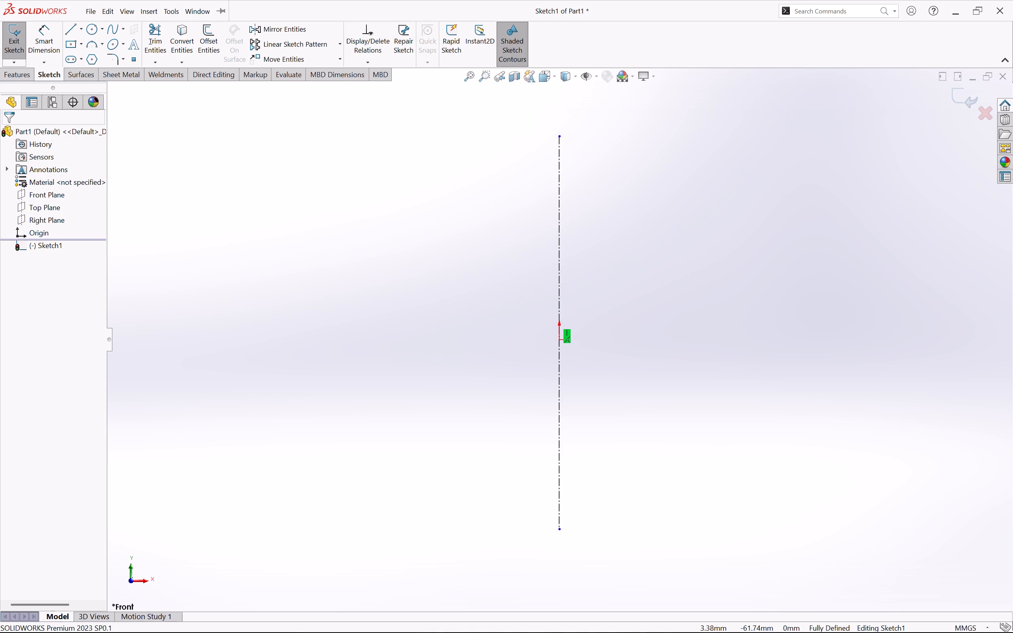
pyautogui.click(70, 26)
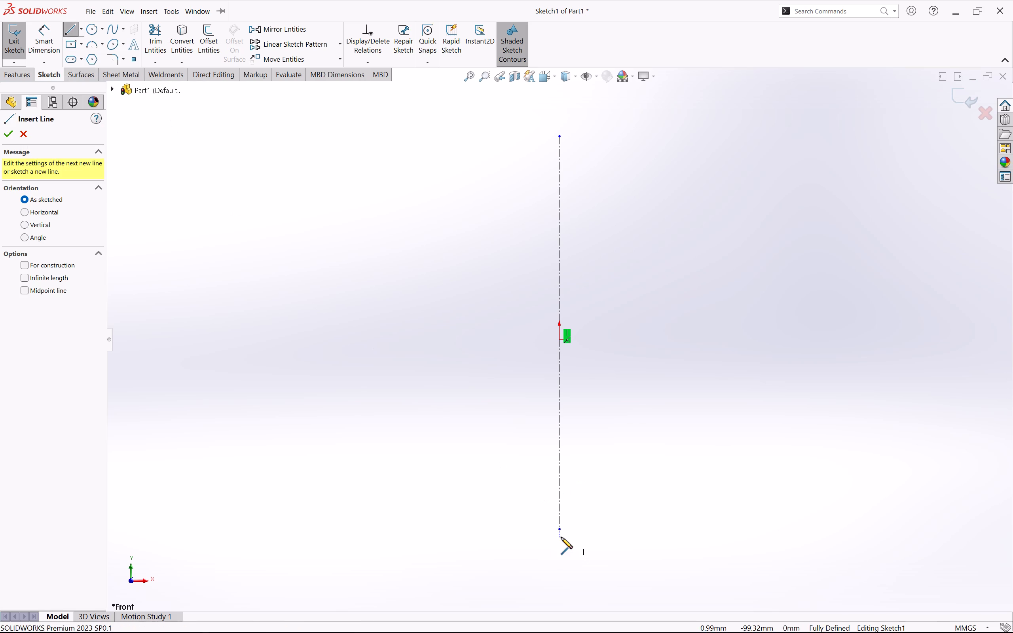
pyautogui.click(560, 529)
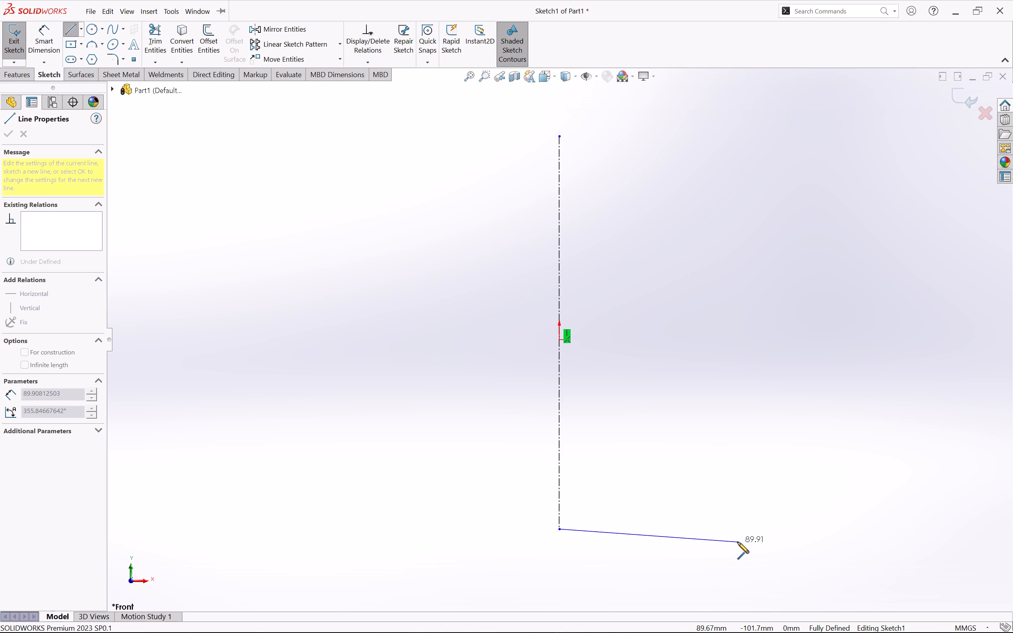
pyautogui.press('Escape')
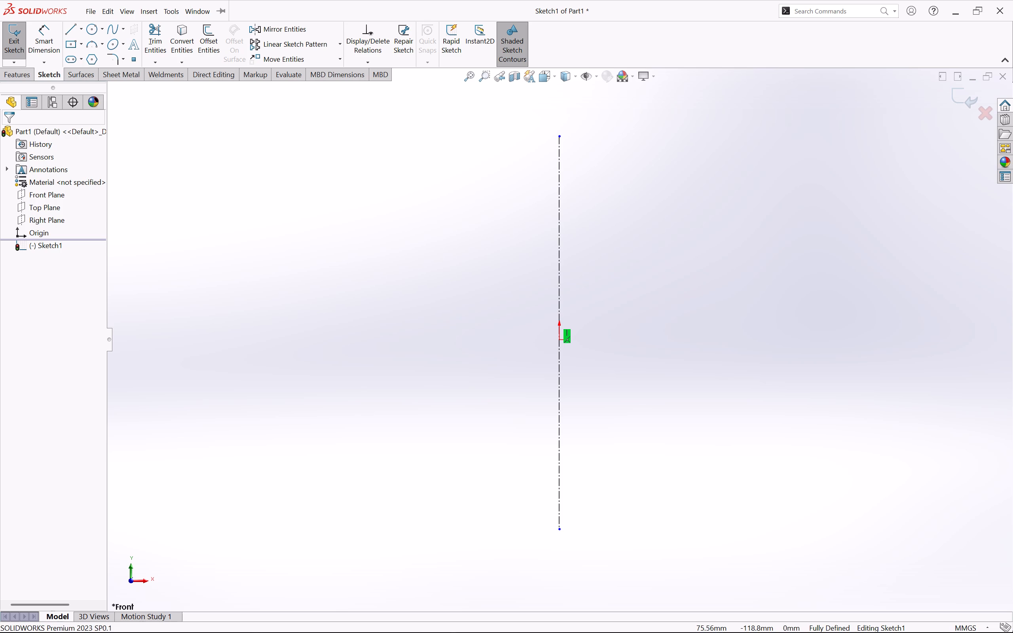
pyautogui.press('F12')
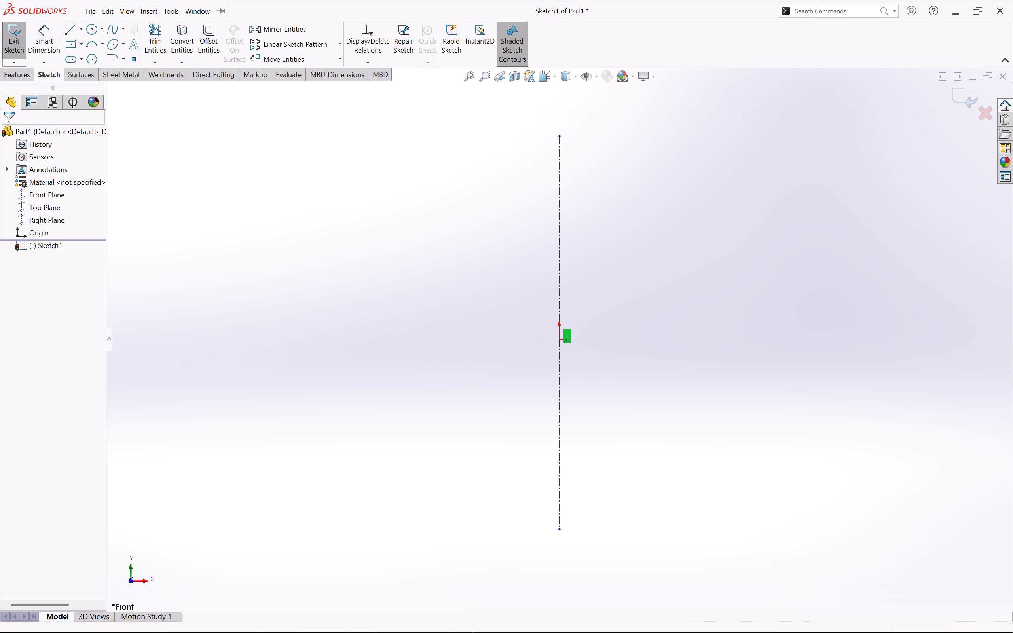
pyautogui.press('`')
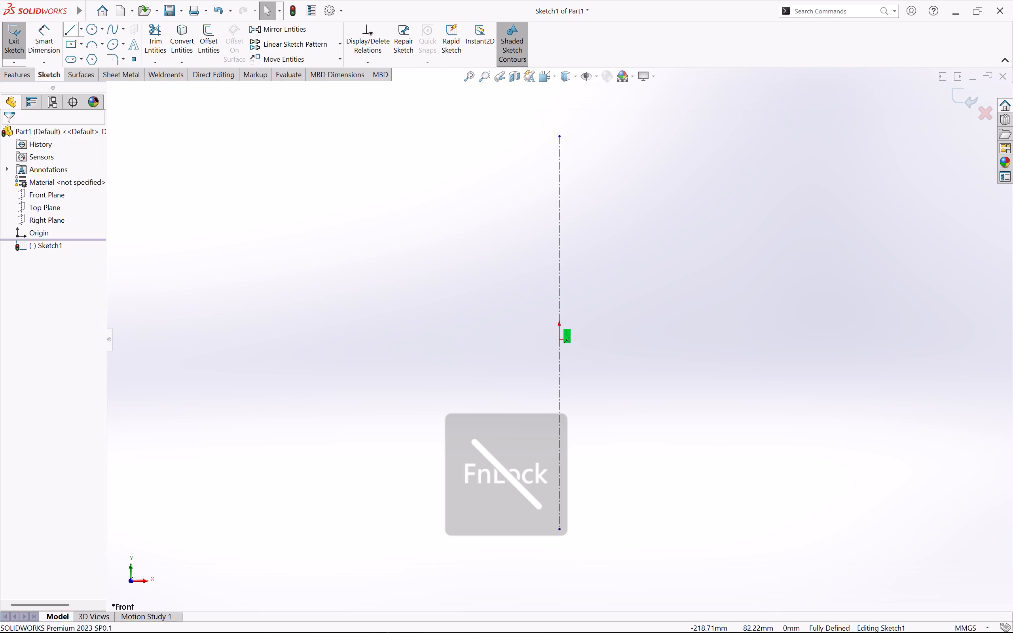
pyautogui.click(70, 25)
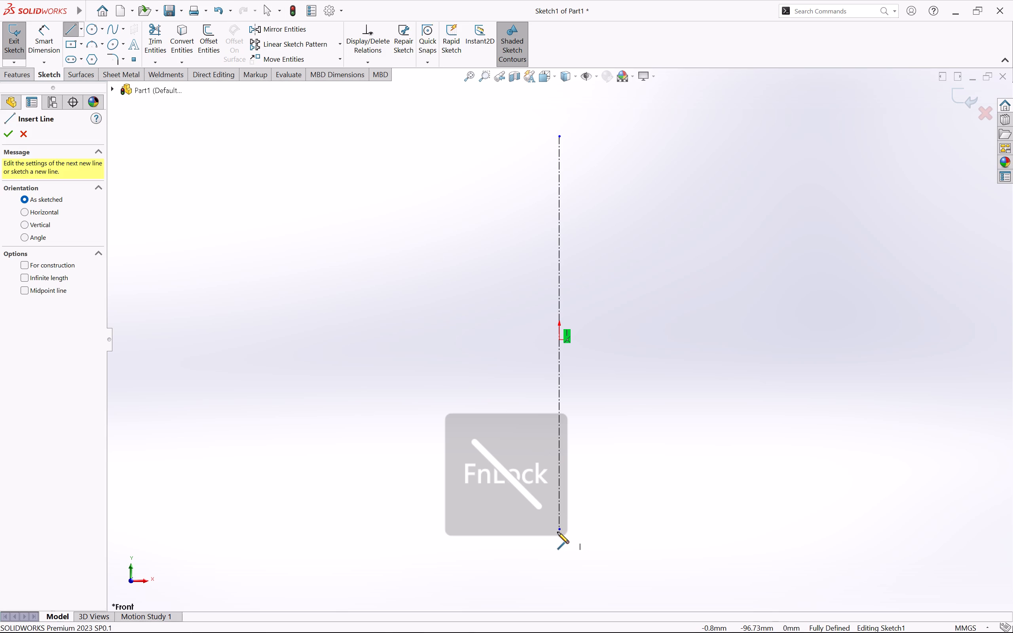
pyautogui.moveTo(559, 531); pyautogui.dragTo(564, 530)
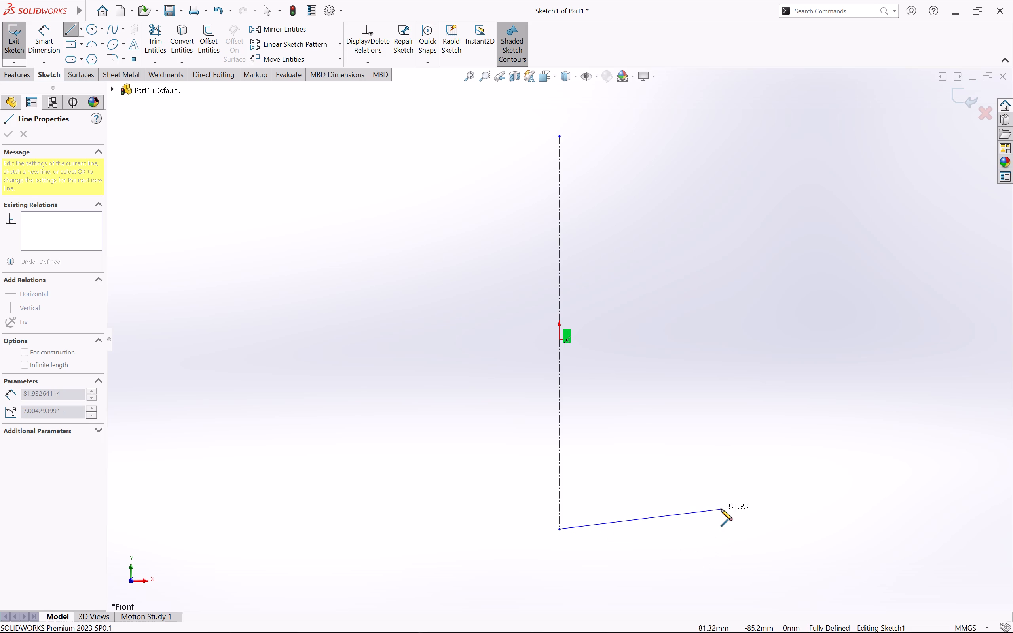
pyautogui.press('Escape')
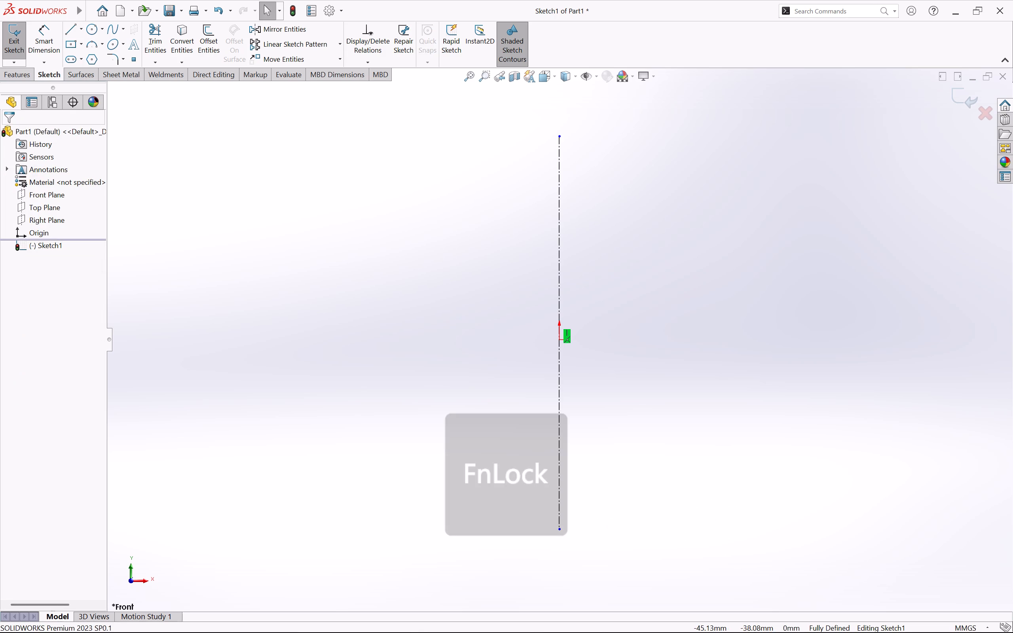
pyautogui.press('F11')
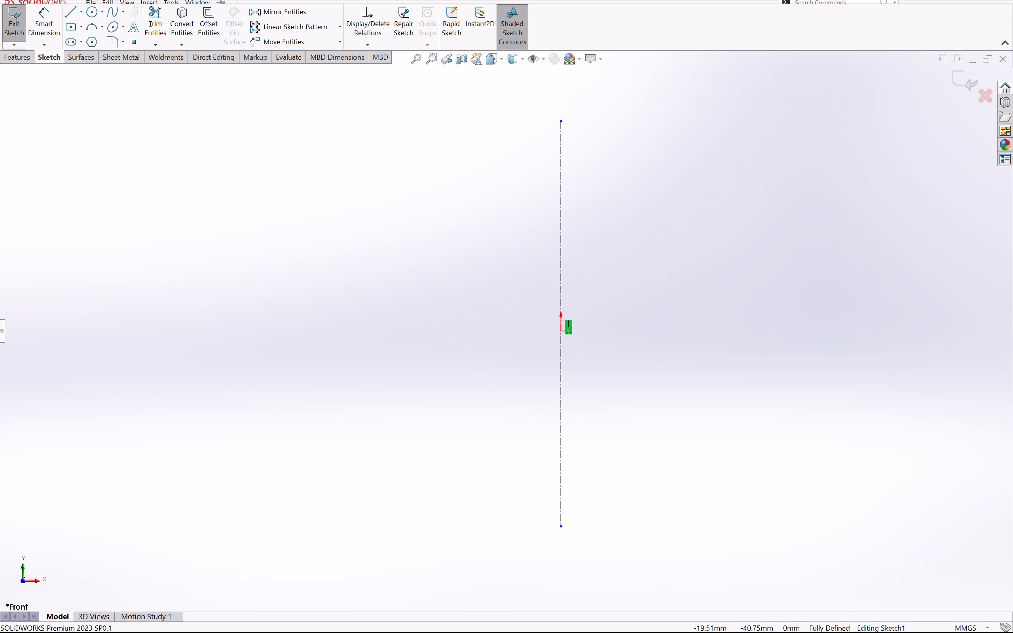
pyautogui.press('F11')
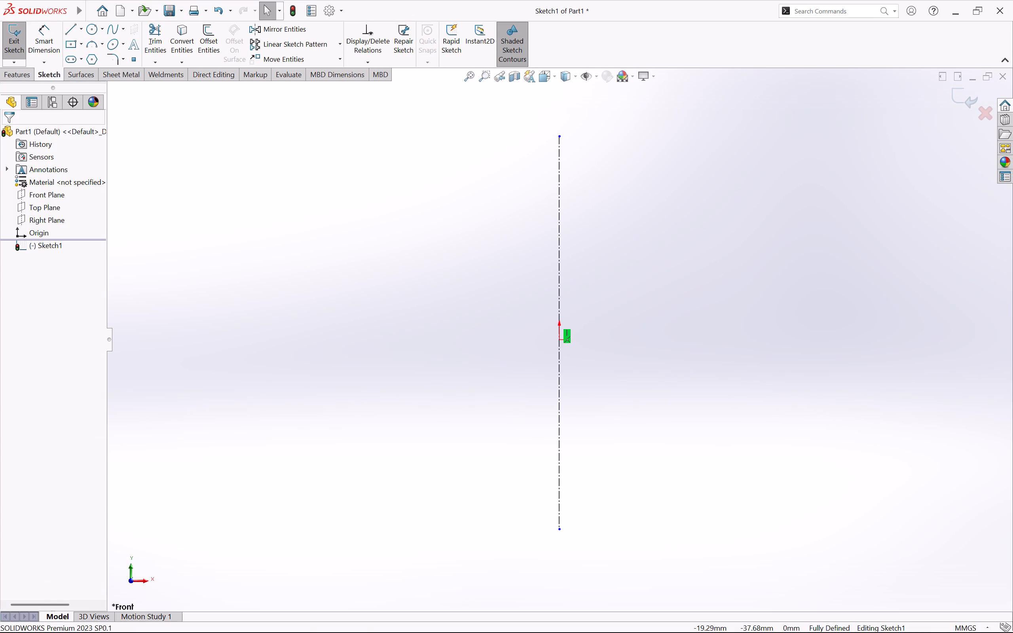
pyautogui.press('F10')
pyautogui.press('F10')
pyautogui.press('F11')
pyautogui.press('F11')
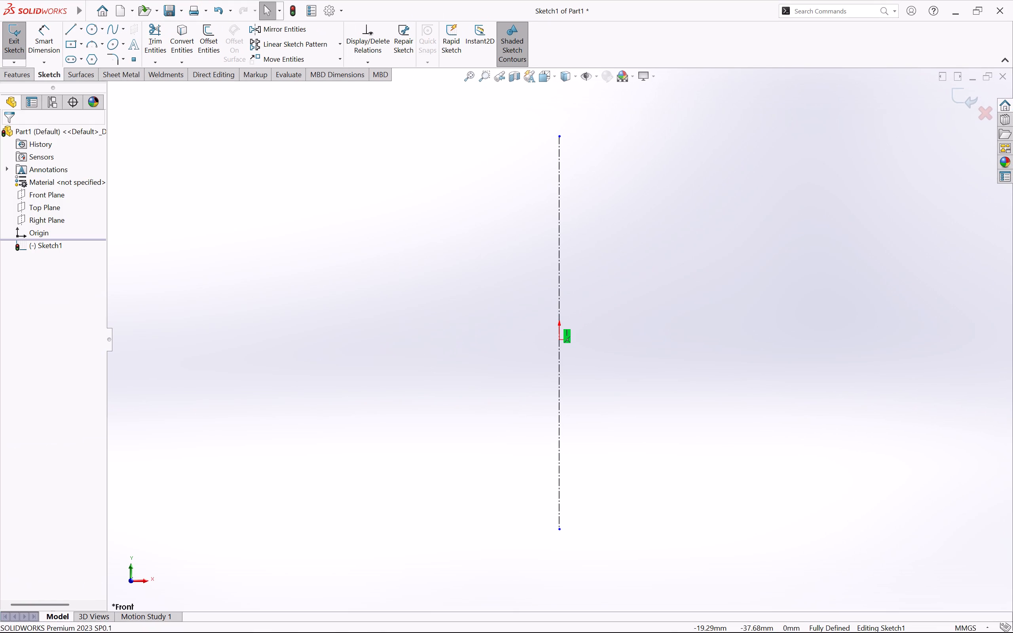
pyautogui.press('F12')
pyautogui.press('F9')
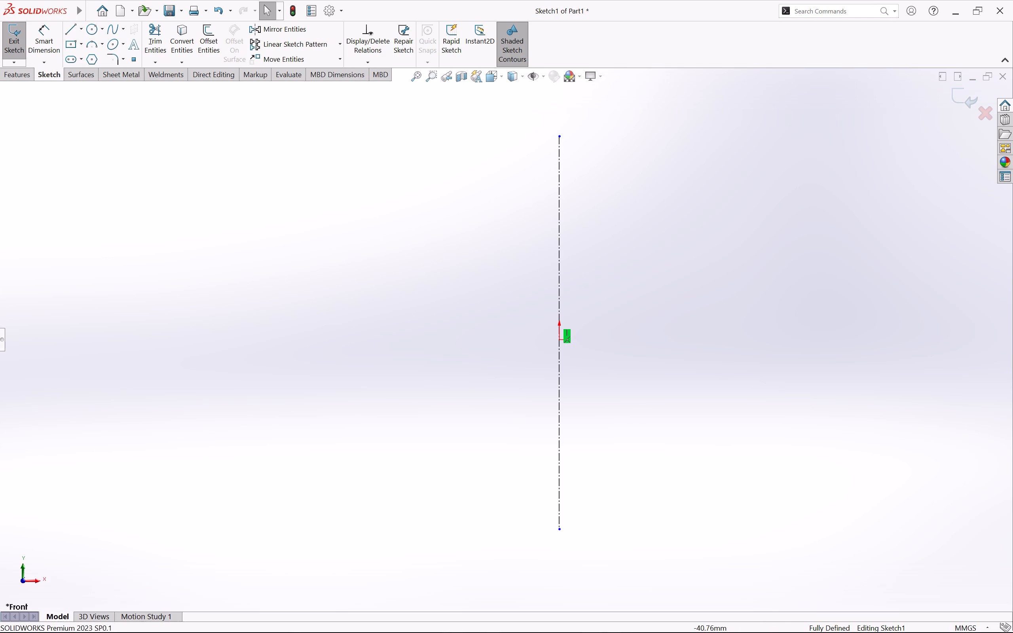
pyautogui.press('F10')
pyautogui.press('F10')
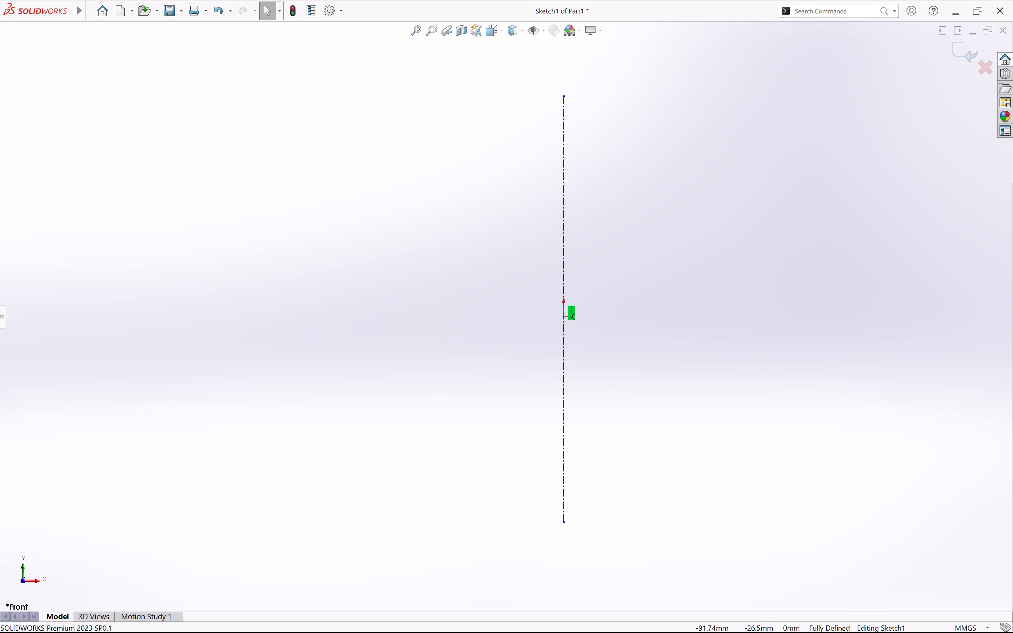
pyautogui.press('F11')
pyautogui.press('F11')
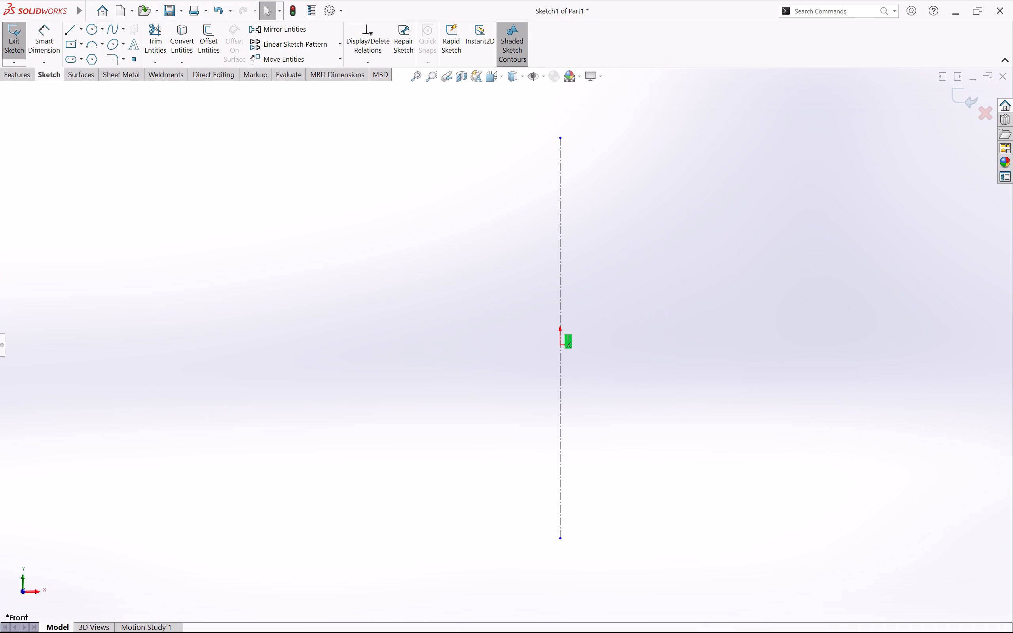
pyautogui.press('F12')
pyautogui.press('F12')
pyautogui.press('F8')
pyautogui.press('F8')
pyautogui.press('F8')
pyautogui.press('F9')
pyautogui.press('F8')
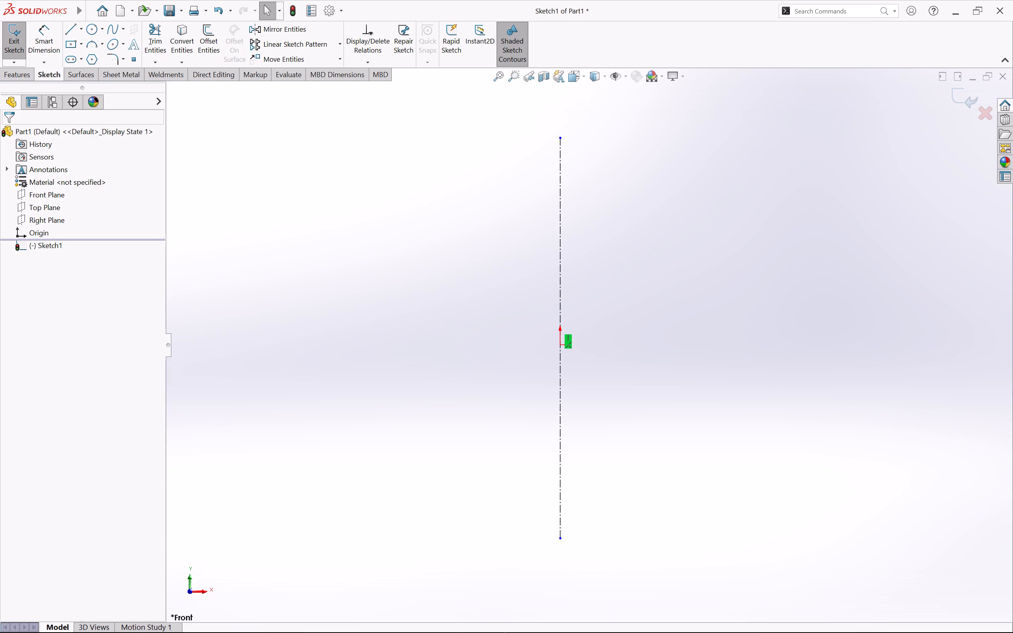
# Sketch a horizontal line about 84 mm long, running rightward from the lower endpoint of the vertical construction line.
pyautogui.scroll(-1, 560, 417)
pyautogui.scroll(2, 493, 378)
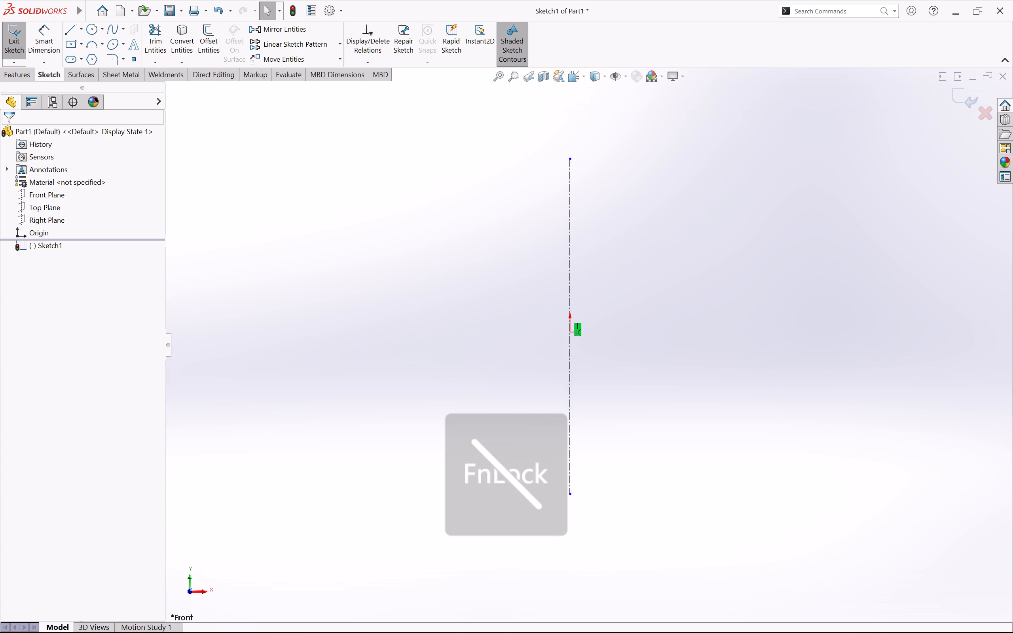
pyautogui.click(420, 326)
pyautogui.click(64, 33)
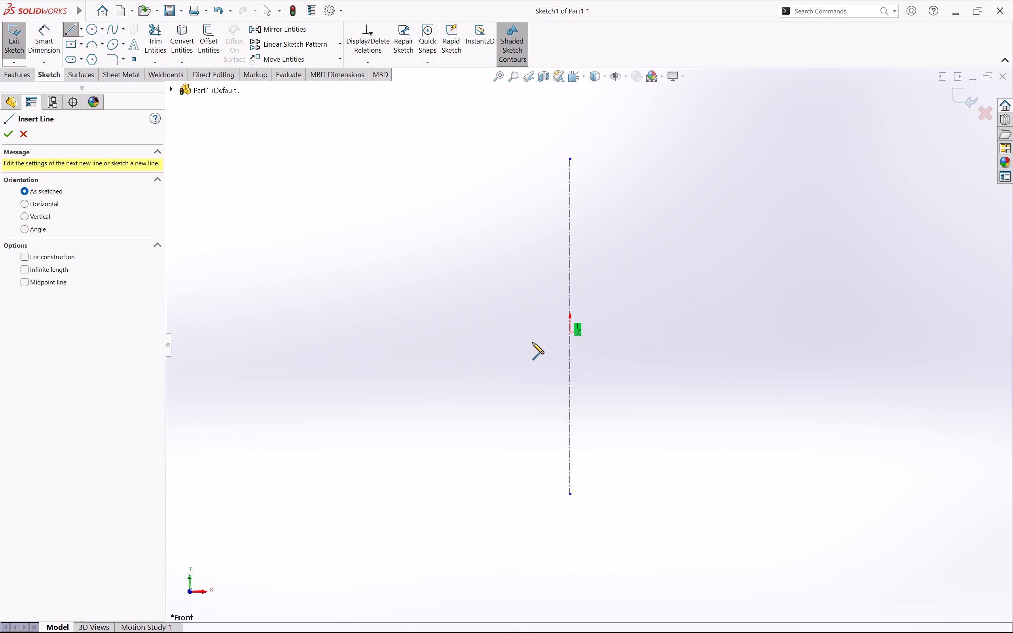
pyautogui.click(570, 494)
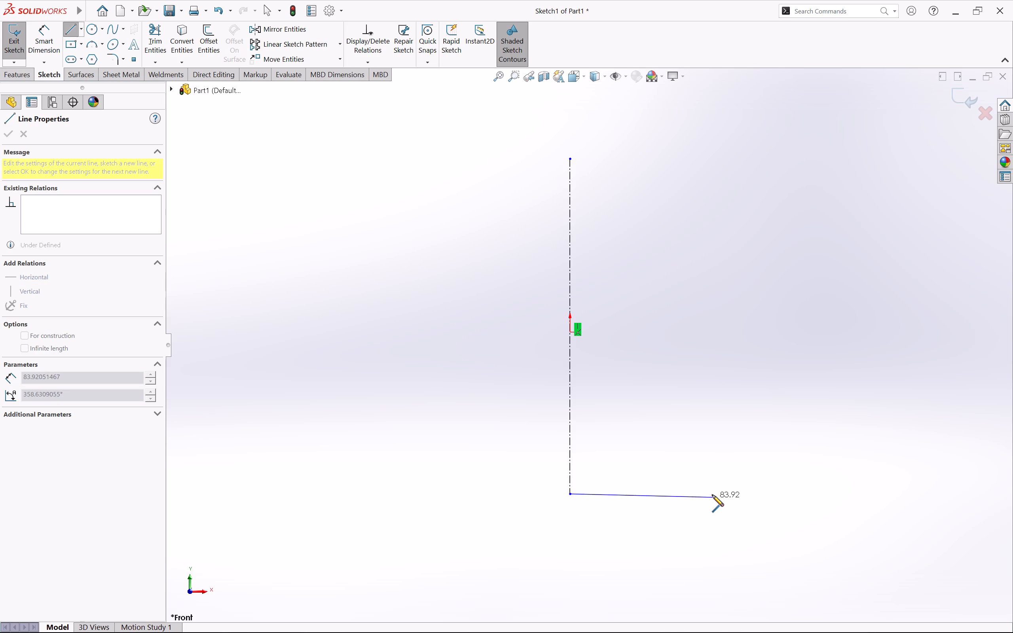
pyautogui.click(712, 494)
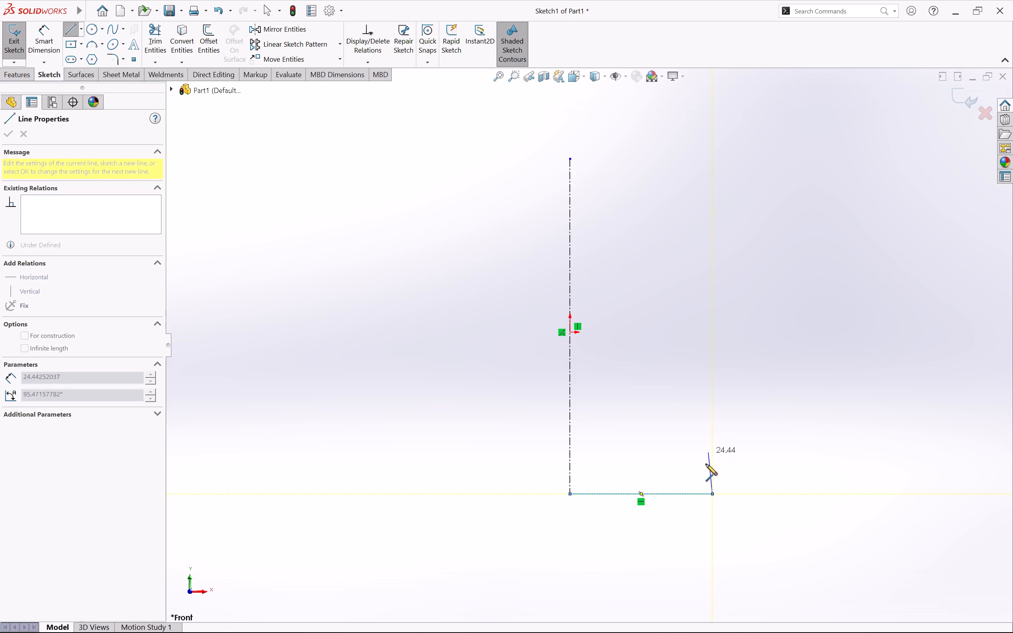
pyautogui.press('Escape')
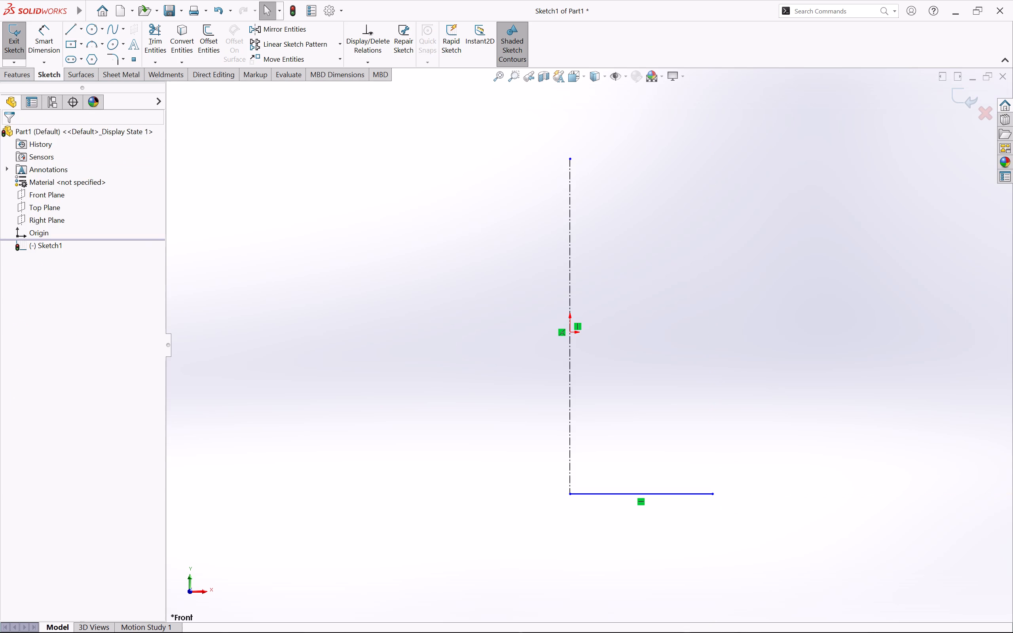
# Delete the horizontal line at the lower endpoint of the vertical centerline.
pyautogui.click(700, 498)
pyautogui.click(699, 492)
pyautogui.press('Delete')
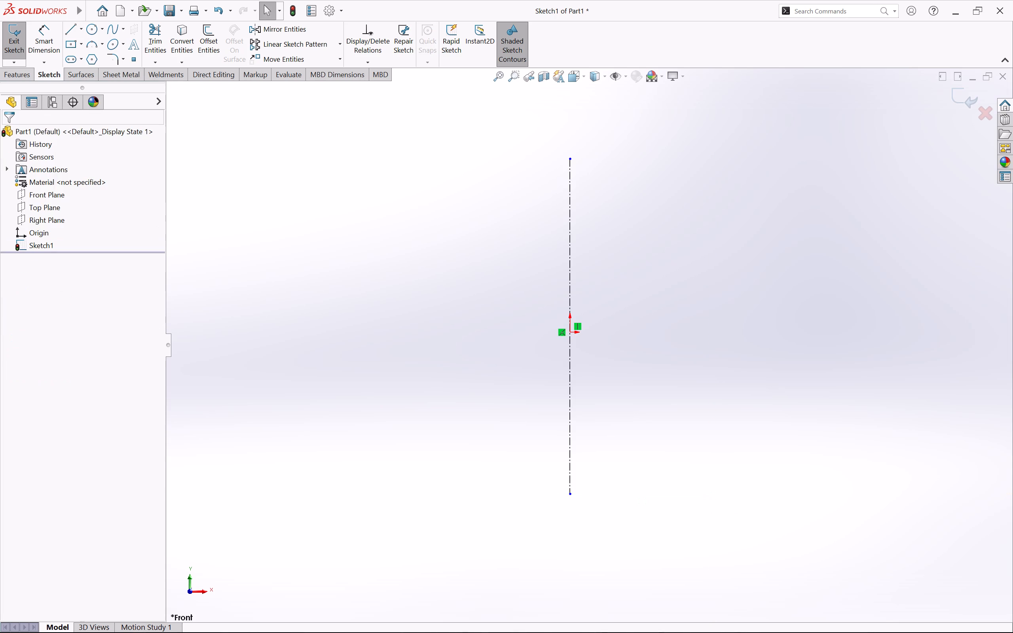
# From the centerline's lower endpoint, sketch connected lines about 15 mm left, 77 mm up, a short 45° diagonal up-right, and 45 mm up.
pyautogui.click(75, 31)
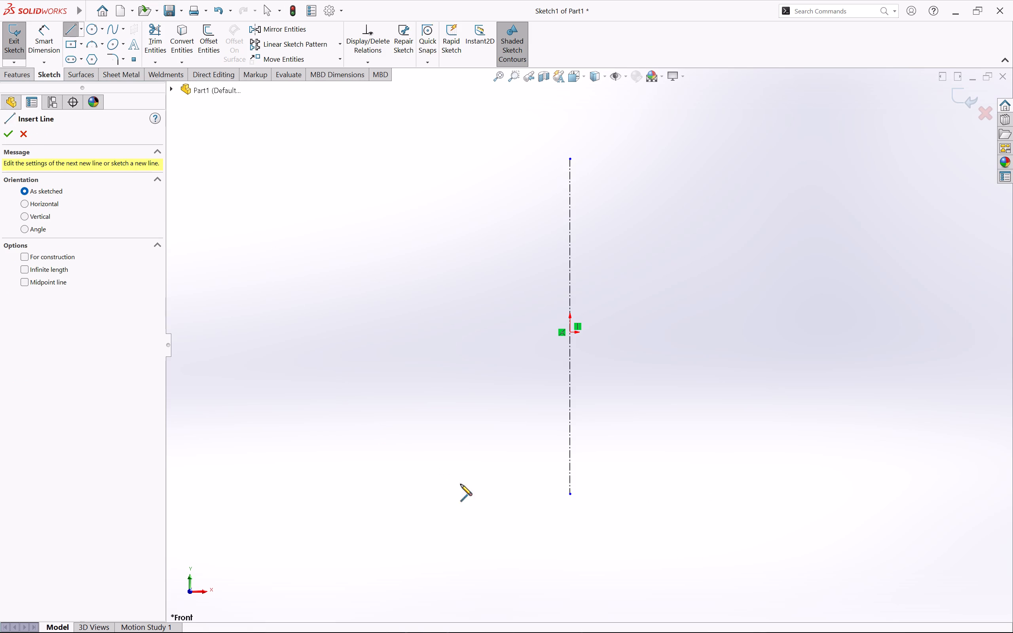
pyautogui.click(571, 496)
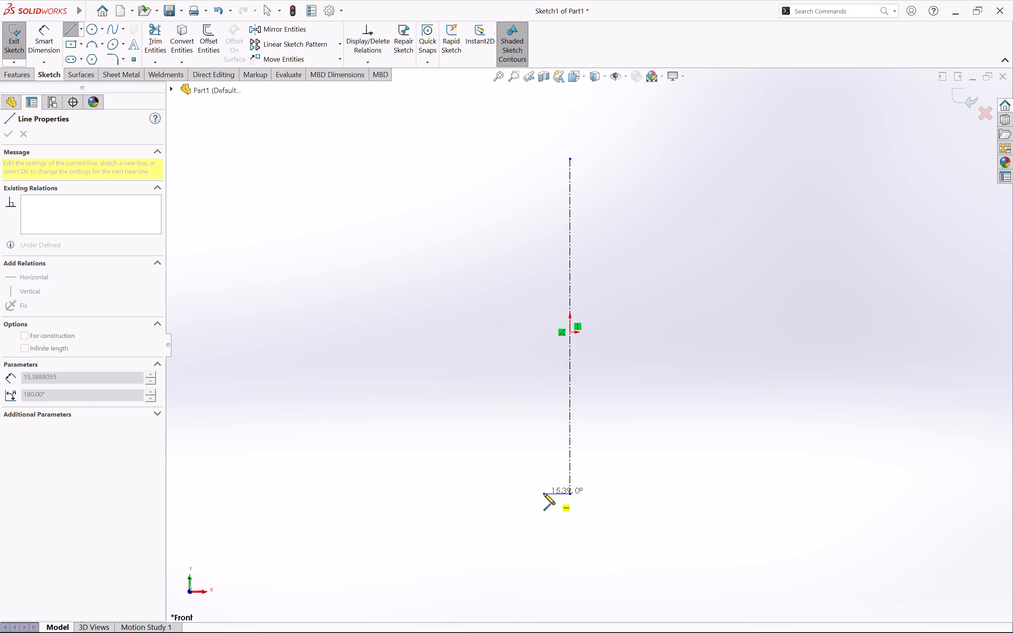
pyautogui.click(544, 493)
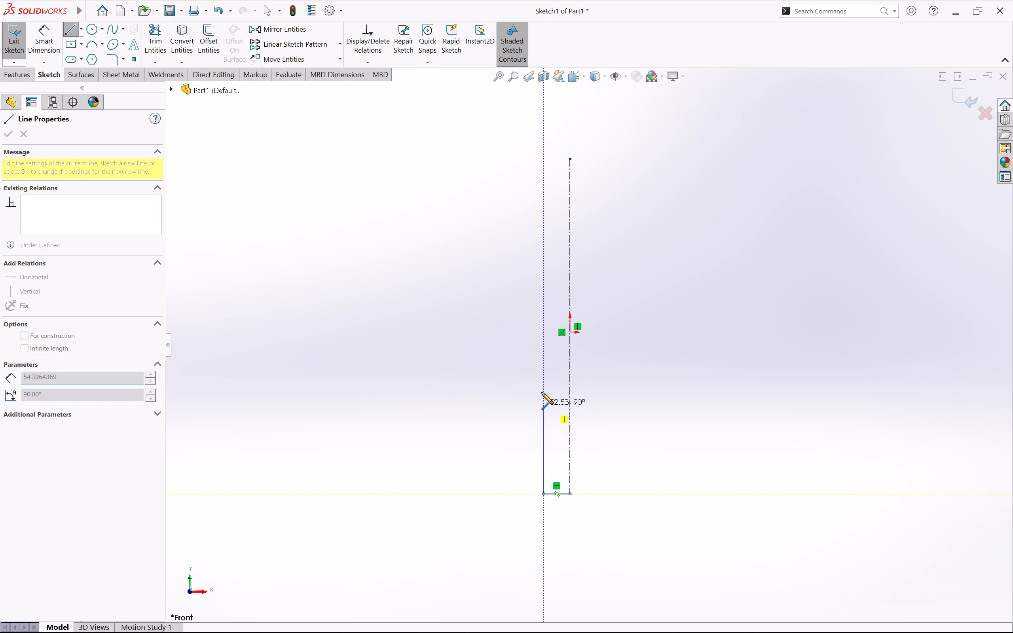
pyautogui.click(543, 363)
pyautogui.click(551, 355)
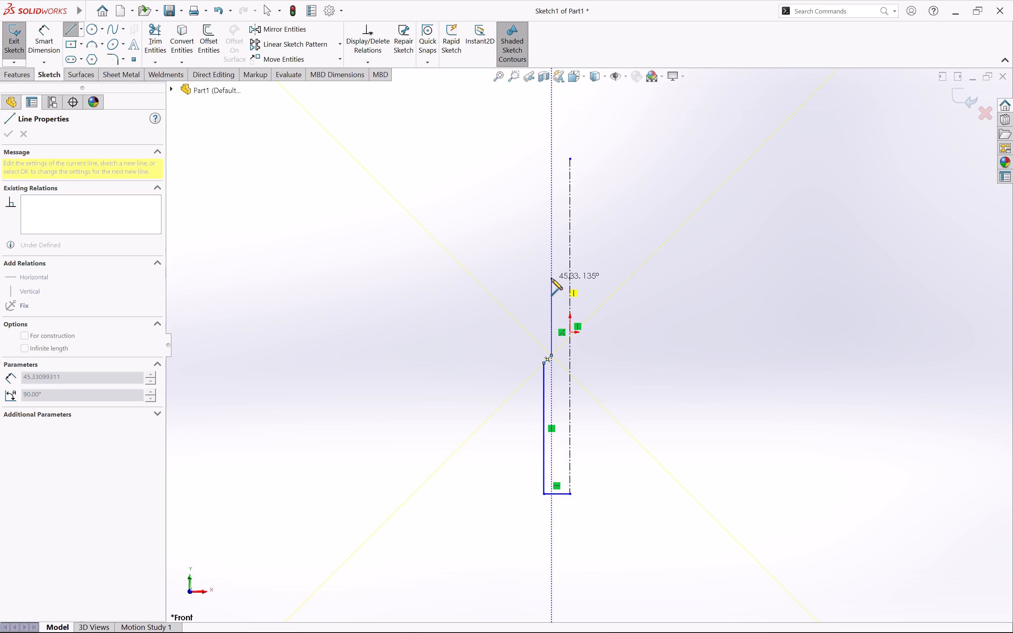
pyautogui.click(551, 279)
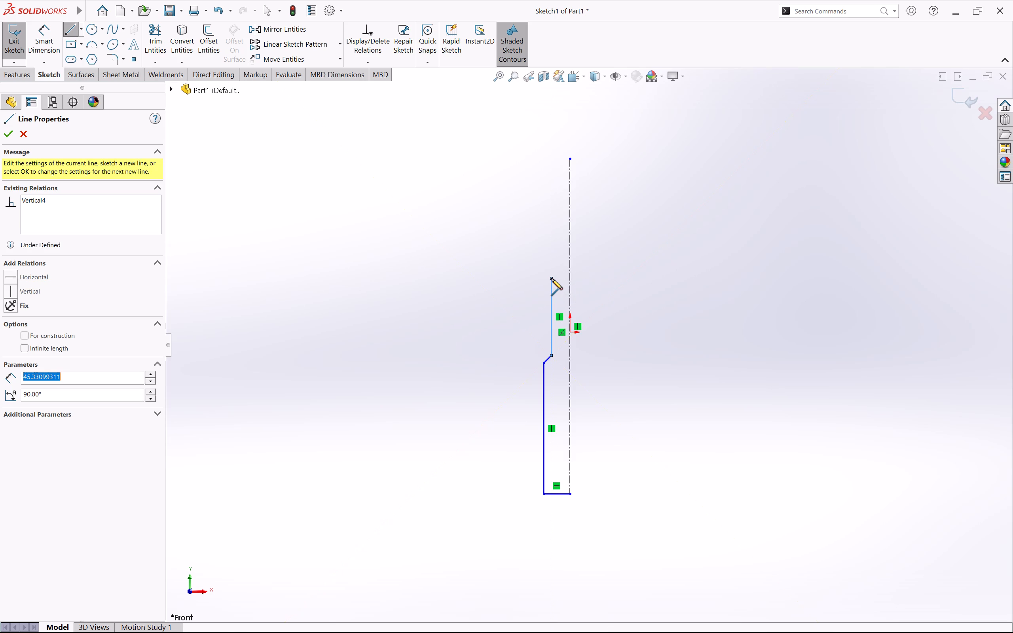
pyautogui.press('Escape')
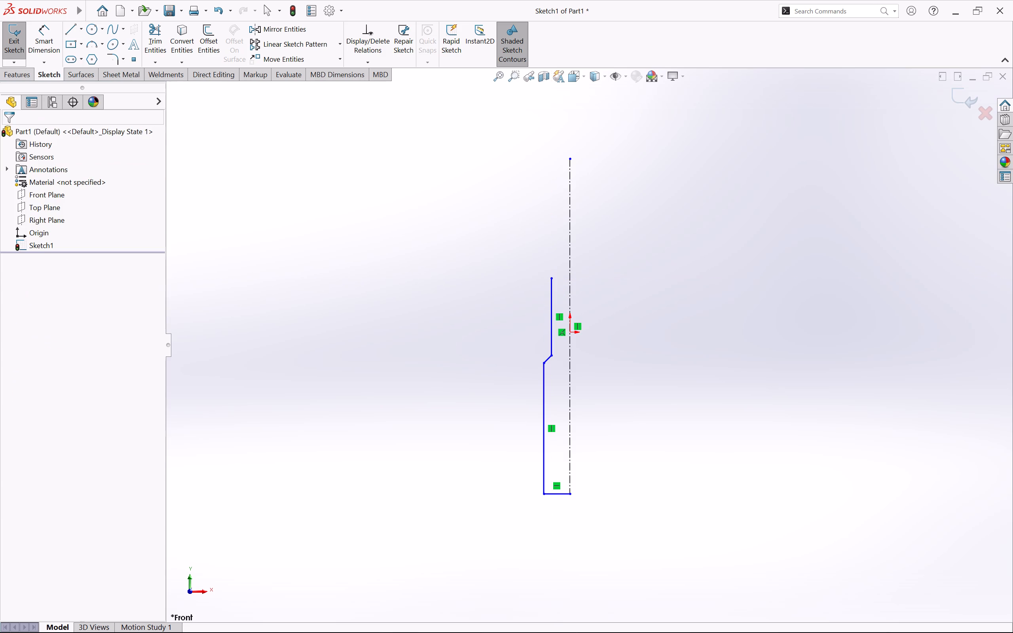
# Sketch a 180° three-point arc of about 4 mm radius above the inner vertical line, bulging away from the centerline.
pyautogui.click(87, 43)
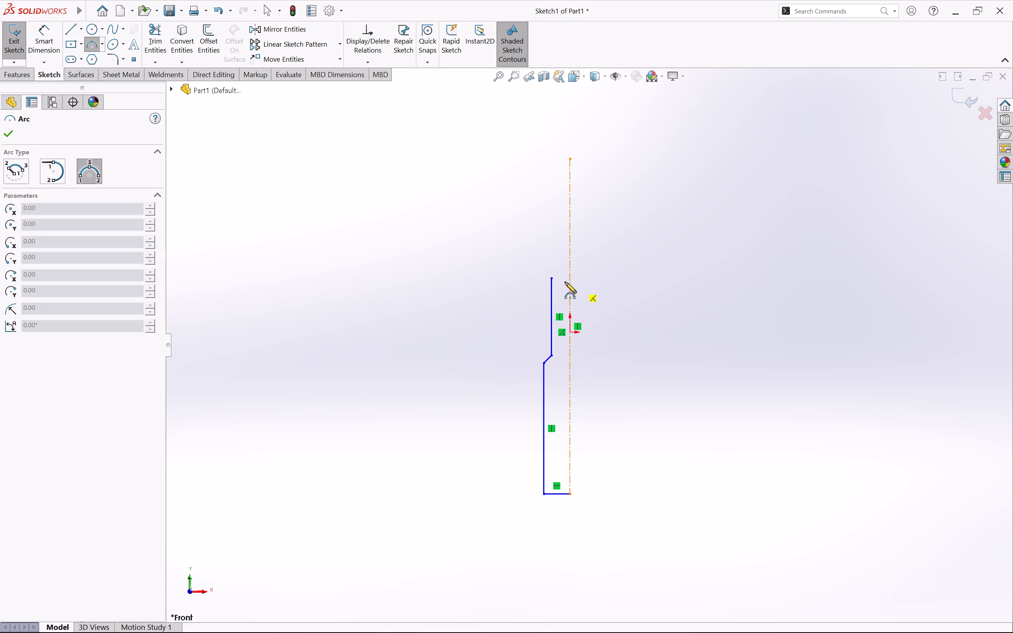
pyautogui.click(552, 280)
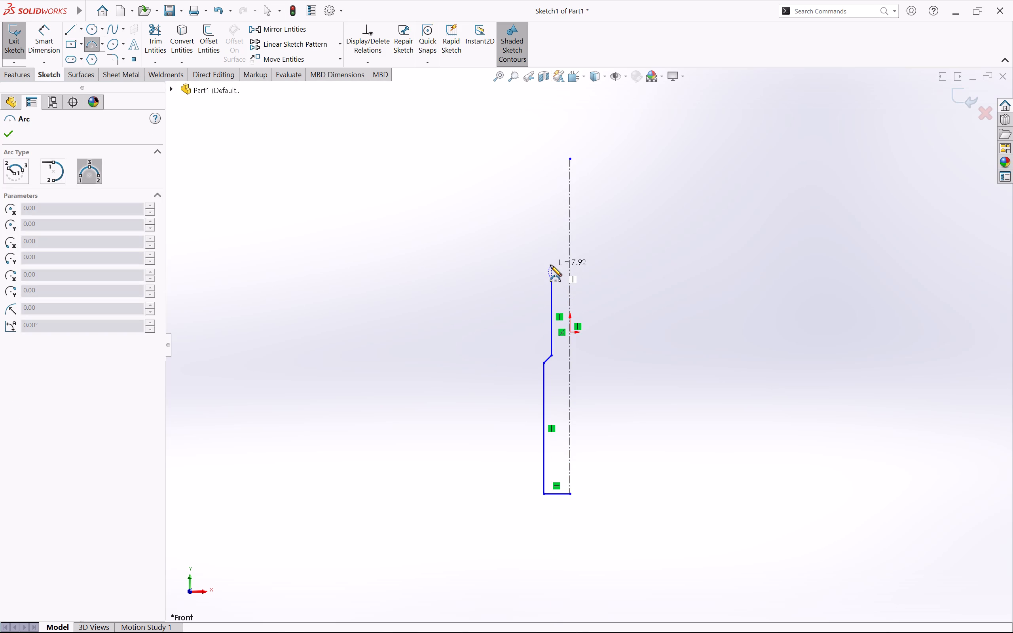
pyautogui.click(550, 265)
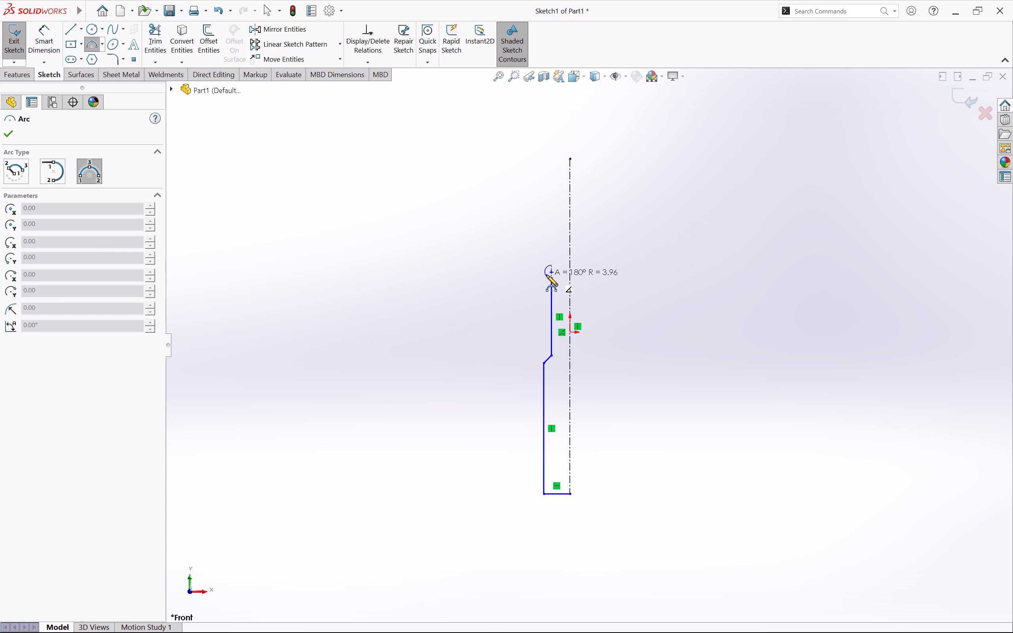
pyautogui.click(546, 275)
pyautogui.press('Escape')
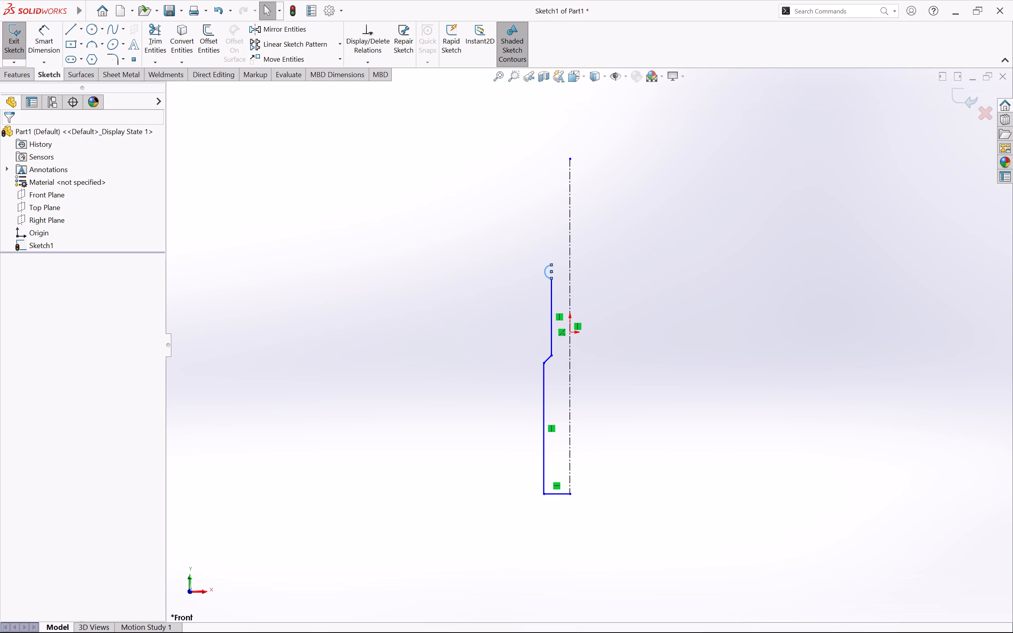
# Sketch a vertical line about 35 mm long upward from the arc's upper endpoint.
pyautogui.click(77, 29)
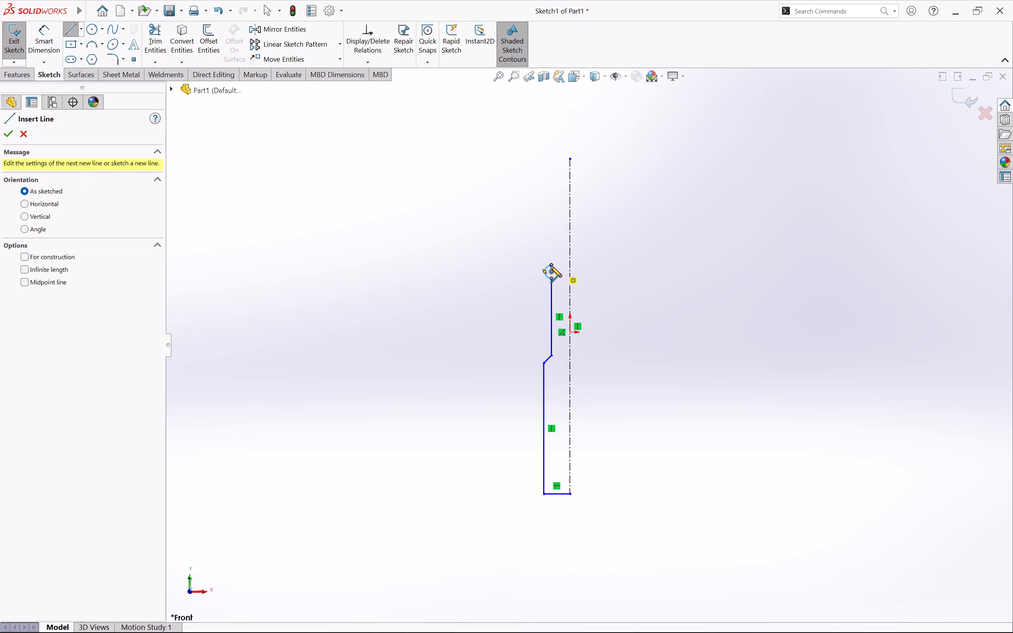
pyautogui.click(551, 265)
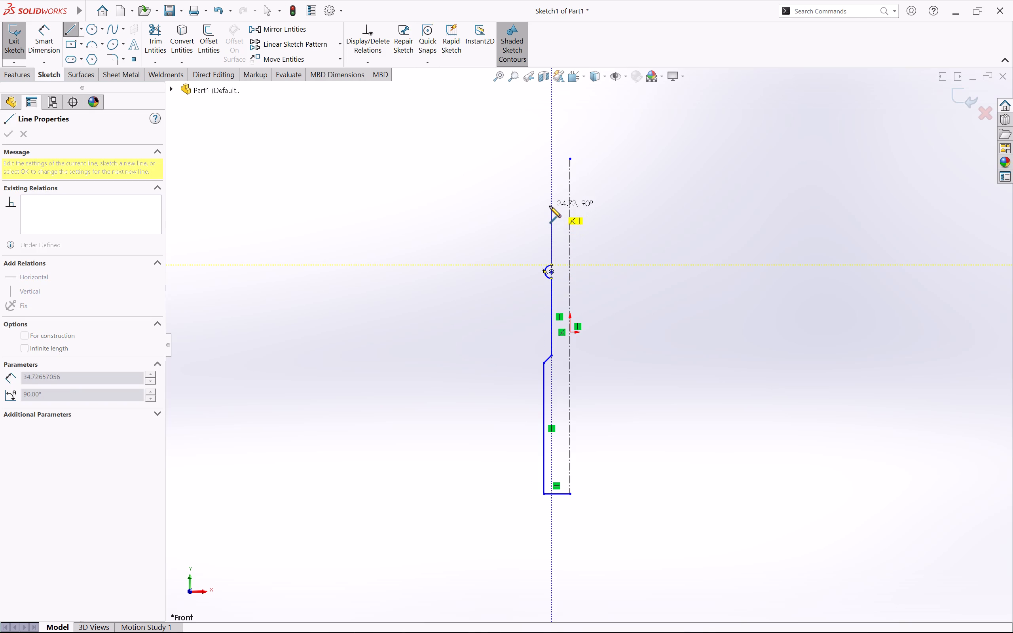
pyautogui.click(550, 206)
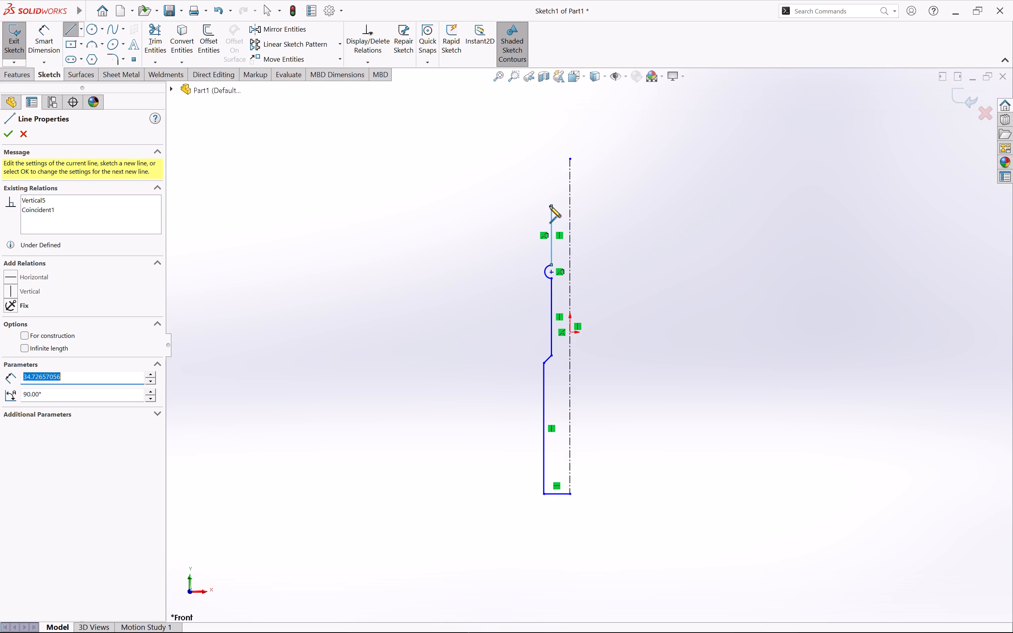
pyautogui.press('Escape')
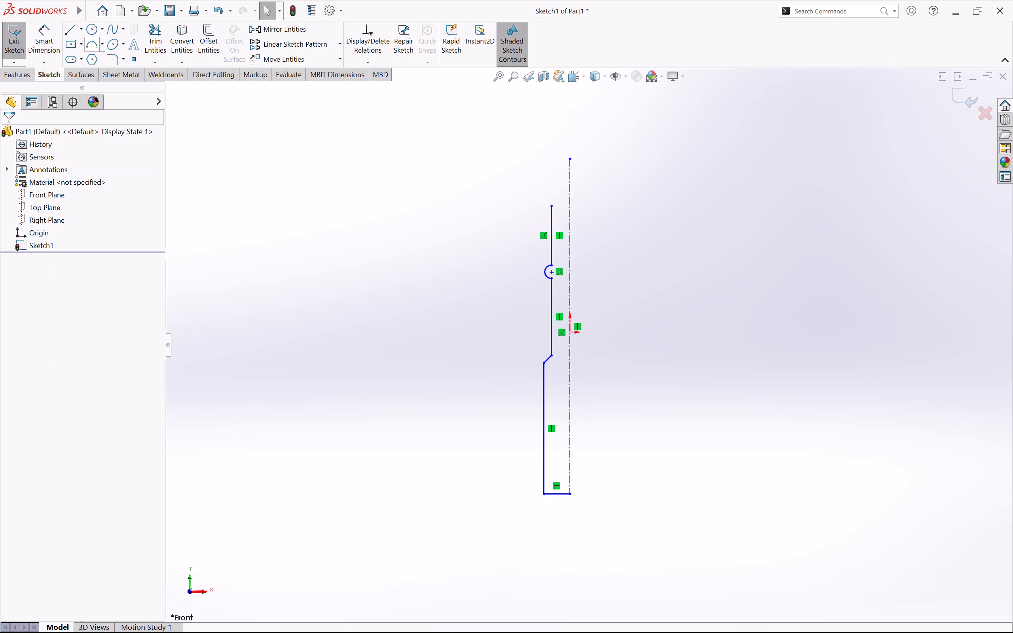
# Sketch a second semicircular three-point arc from the top of the new vertical line, bulging away from the centerline.
pyautogui.click(89, 44)
pyautogui.click(552, 206)
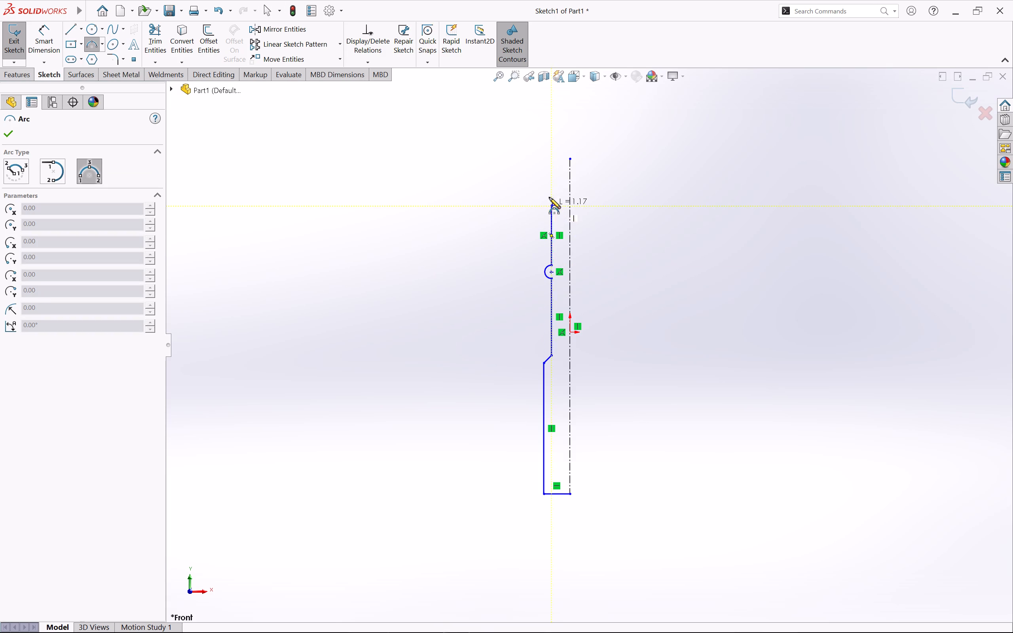
pyautogui.click(552, 191)
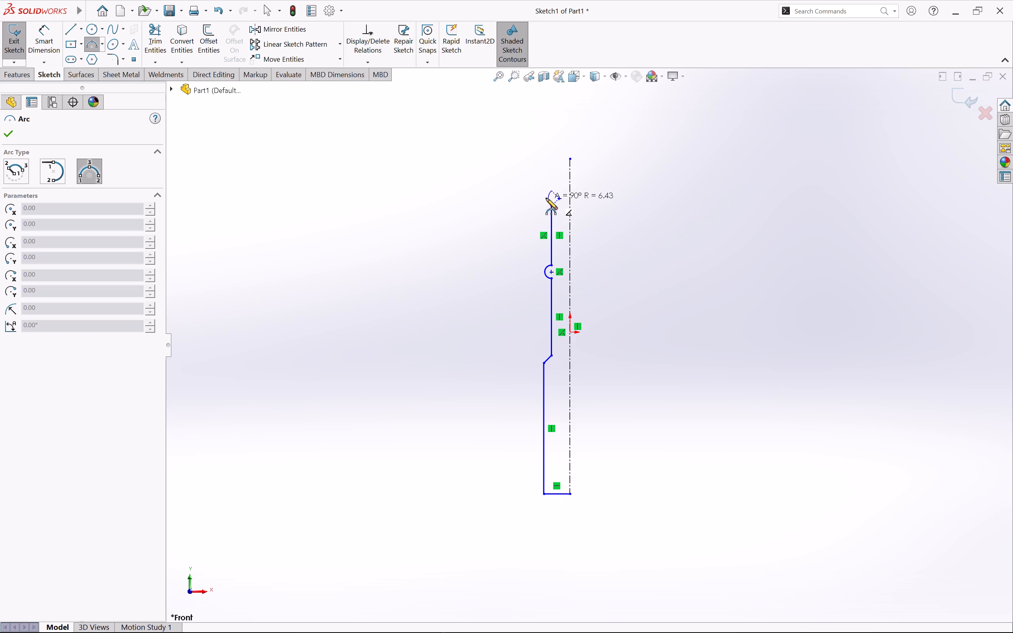
pyautogui.click(545, 198)
pyautogui.press('Escape')
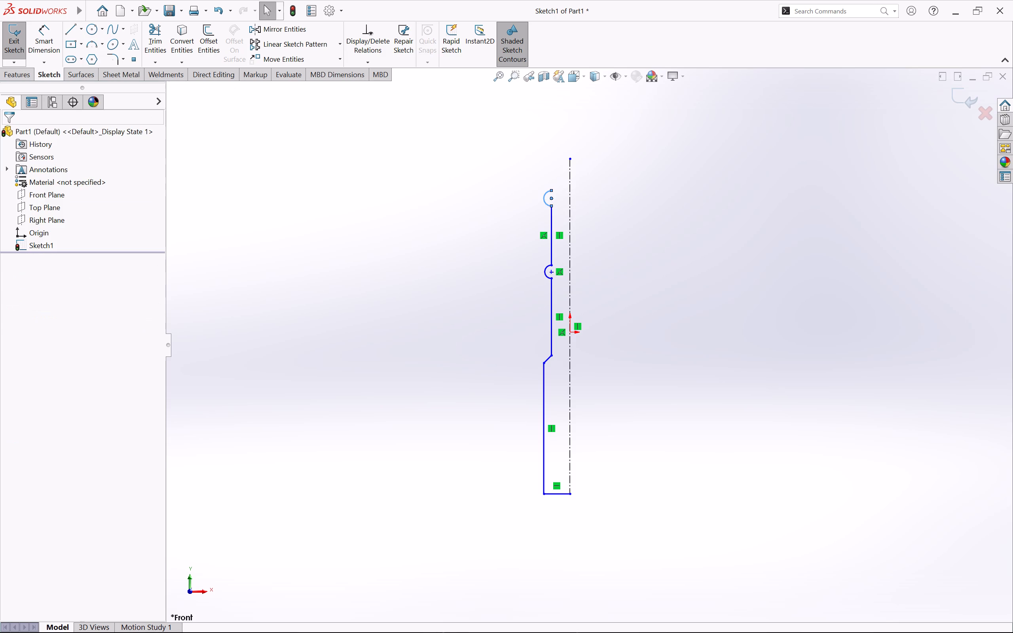
# From the second arc's upper endpoint, sketch lines up to the centerline's top level, about 45 mm left, and about 139 mm down.
pyautogui.click(72, 24)
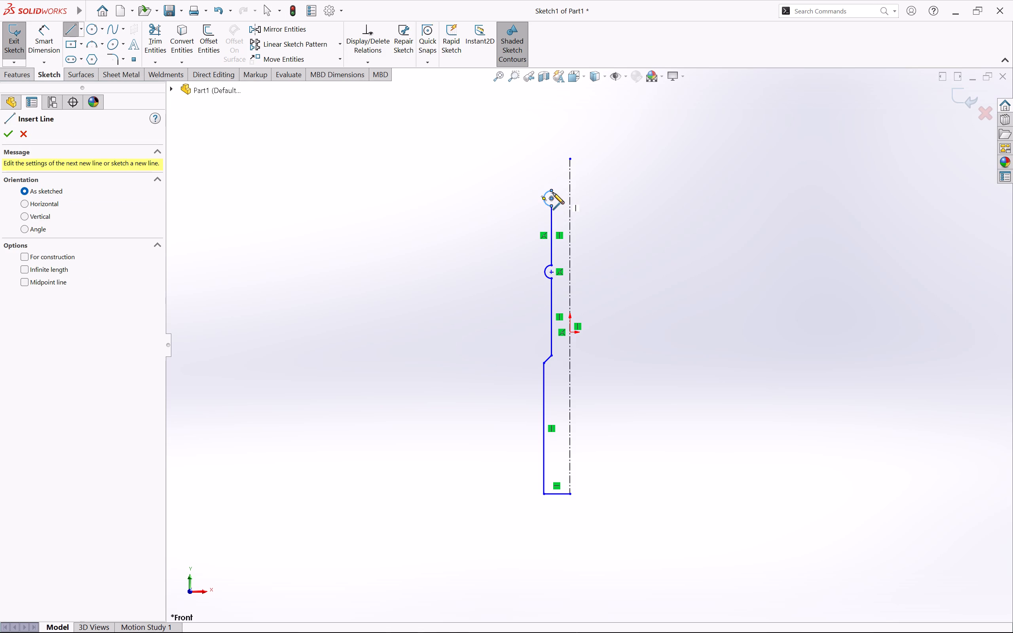
pyautogui.click(551, 190)
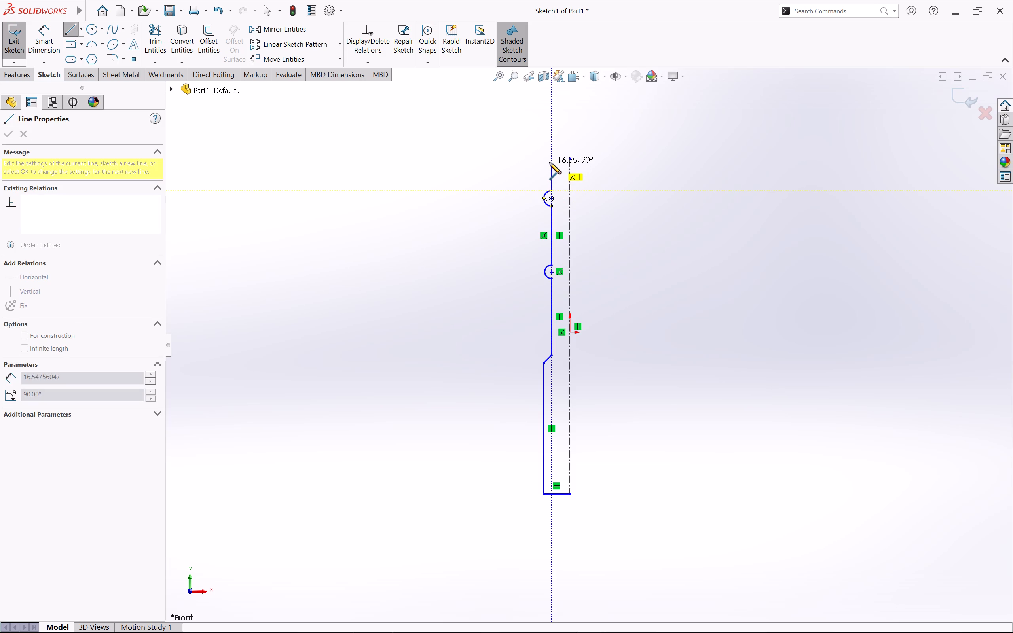
pyautogui.click(550, 159)
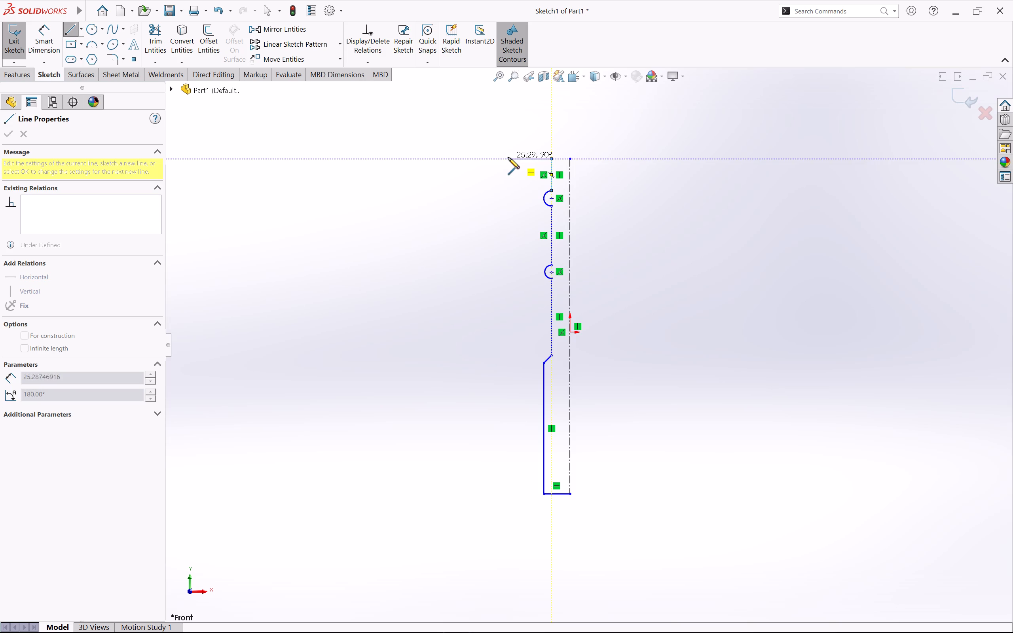
pyautogui.click(475, 157)
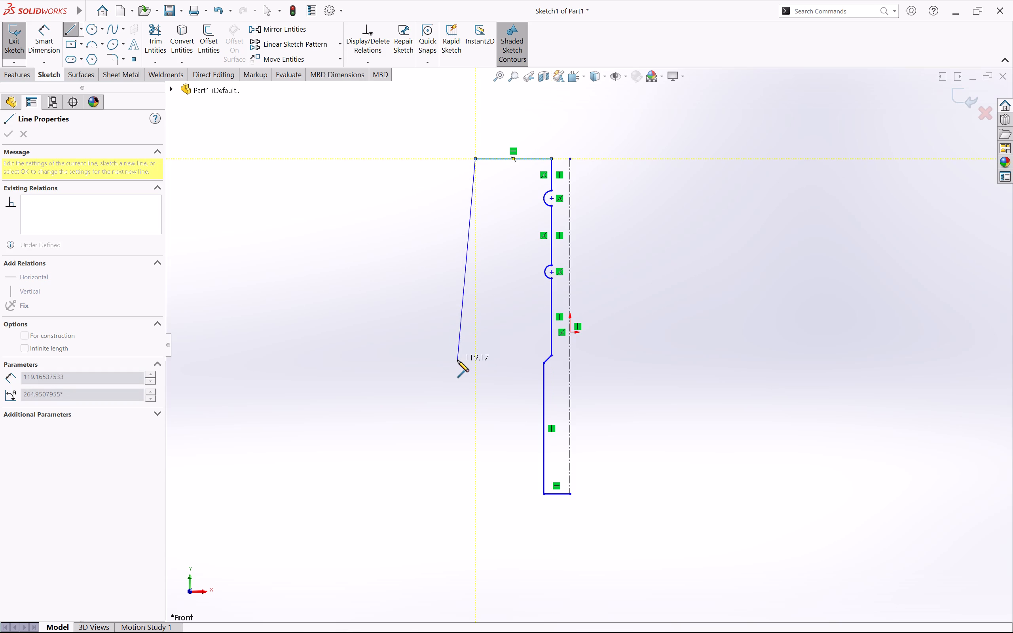
pyautogui.click(476, 394)
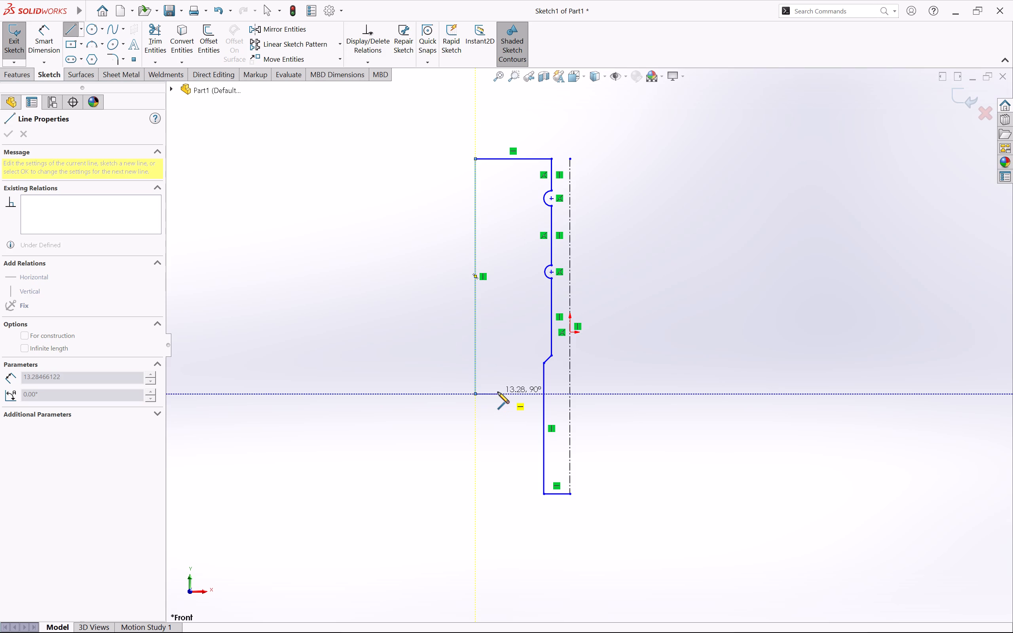
# Continue the outline about 13 mm right and 36 mm down, closing it with a sloped line about 35 mm long to the profile's lower corner.
pyautogui.click(498, 392)
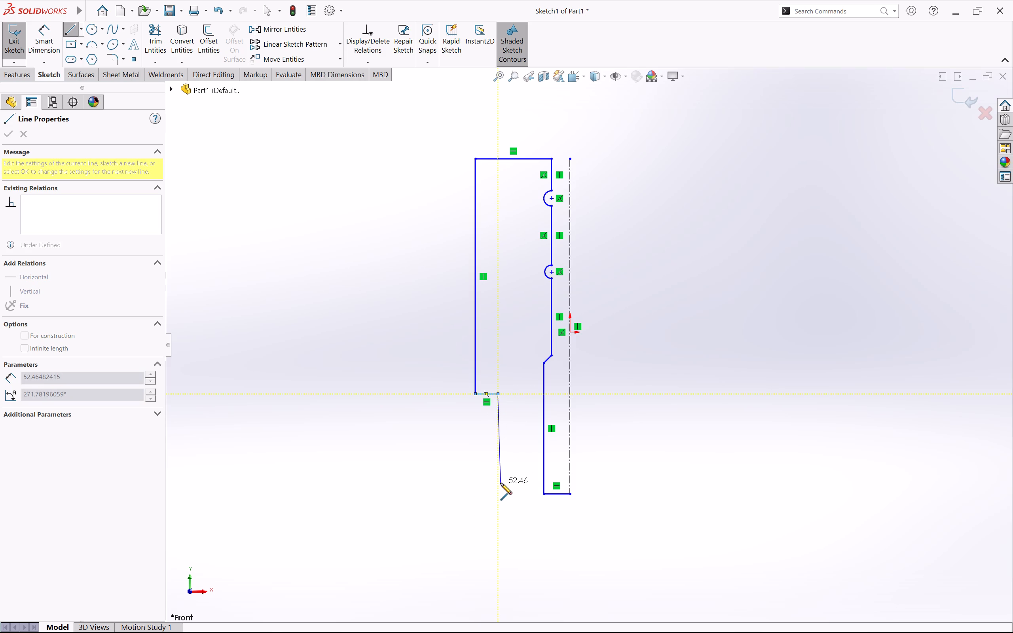
pyautogui.click(497, 455)
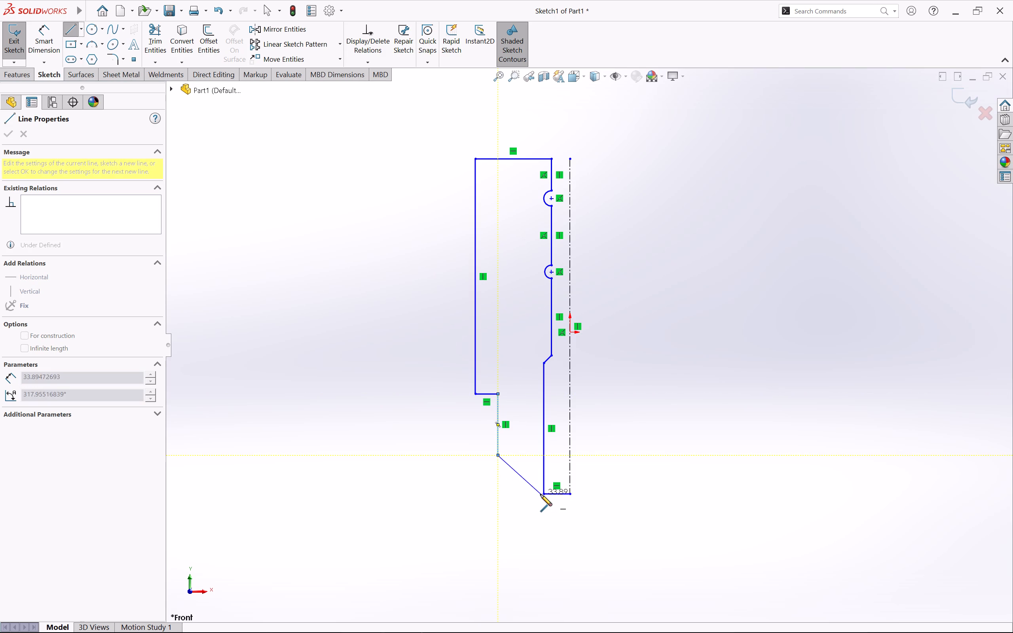
pyautogui.click(544, 493)
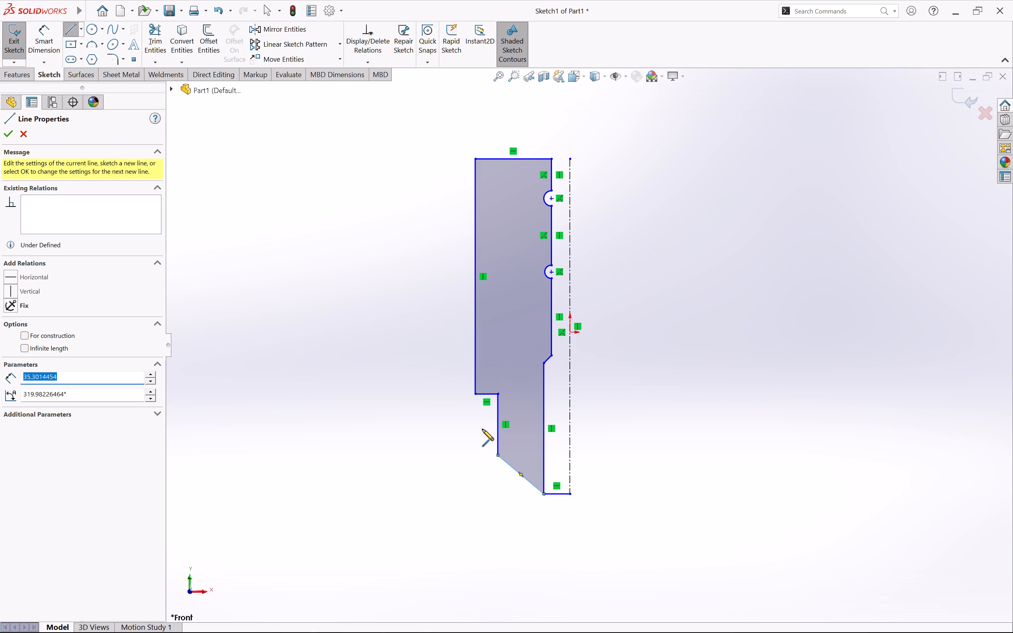
pyautogui.press('Escape')
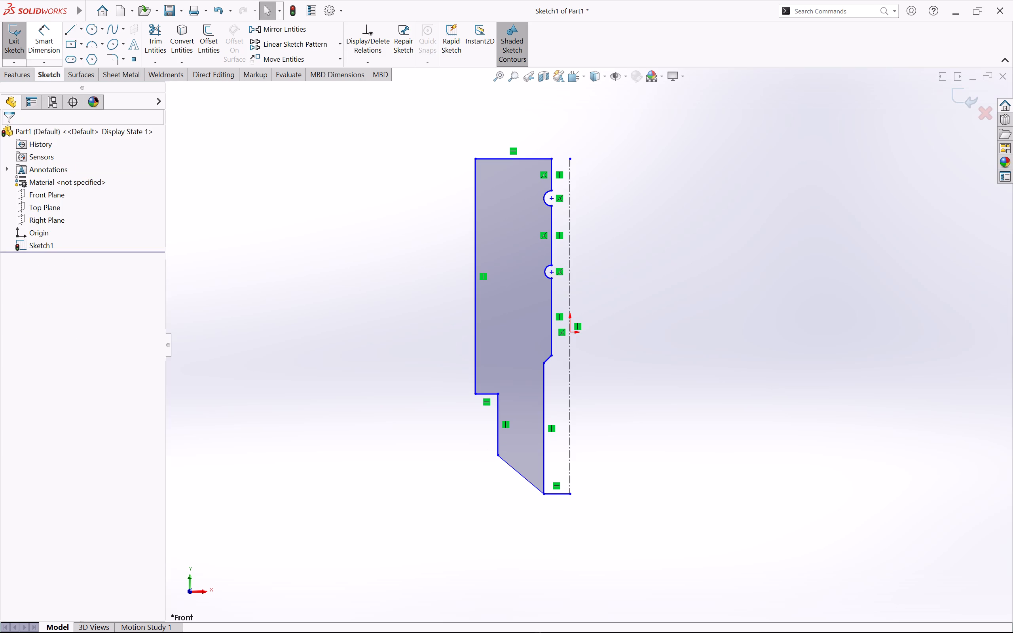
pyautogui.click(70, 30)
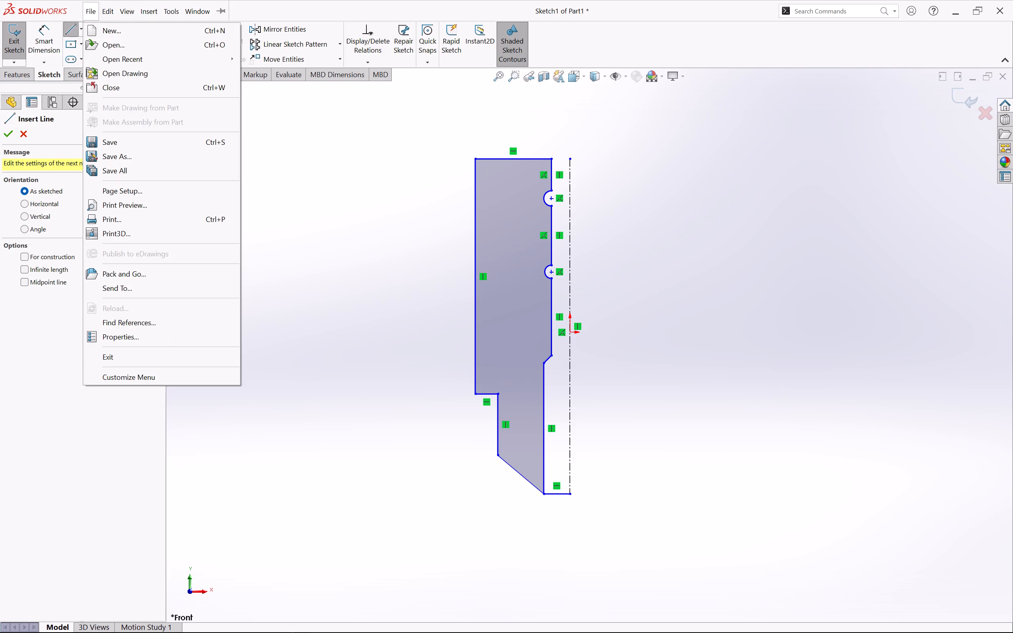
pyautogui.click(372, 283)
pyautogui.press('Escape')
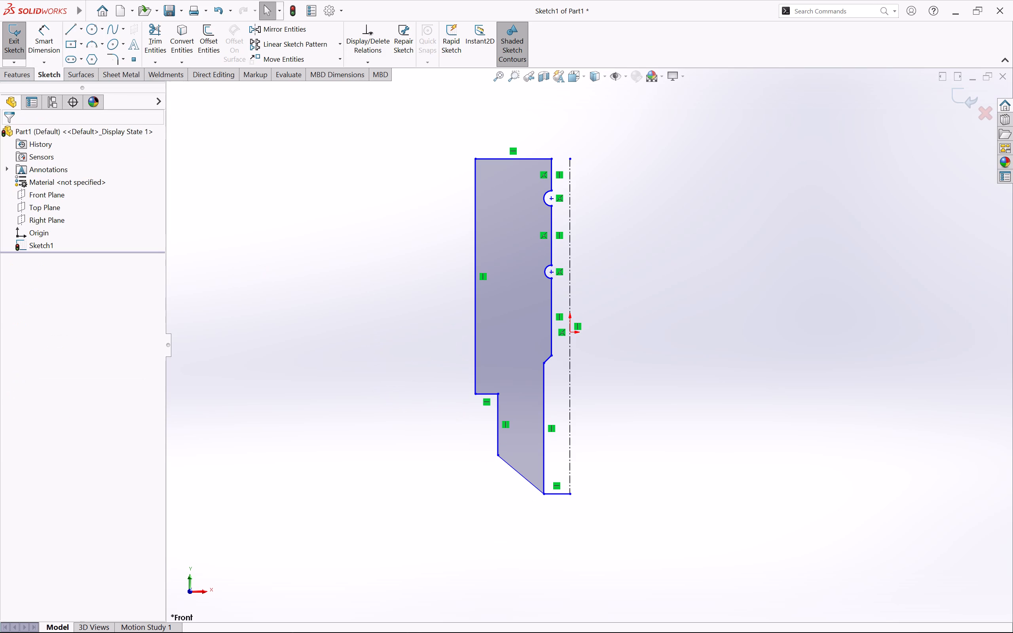
# Sketch a solid line about 197 mm long along the full centerline and a horizontal line about 11 mm long to the profile's upper inner corner.
pyautogui.click(72, 33)
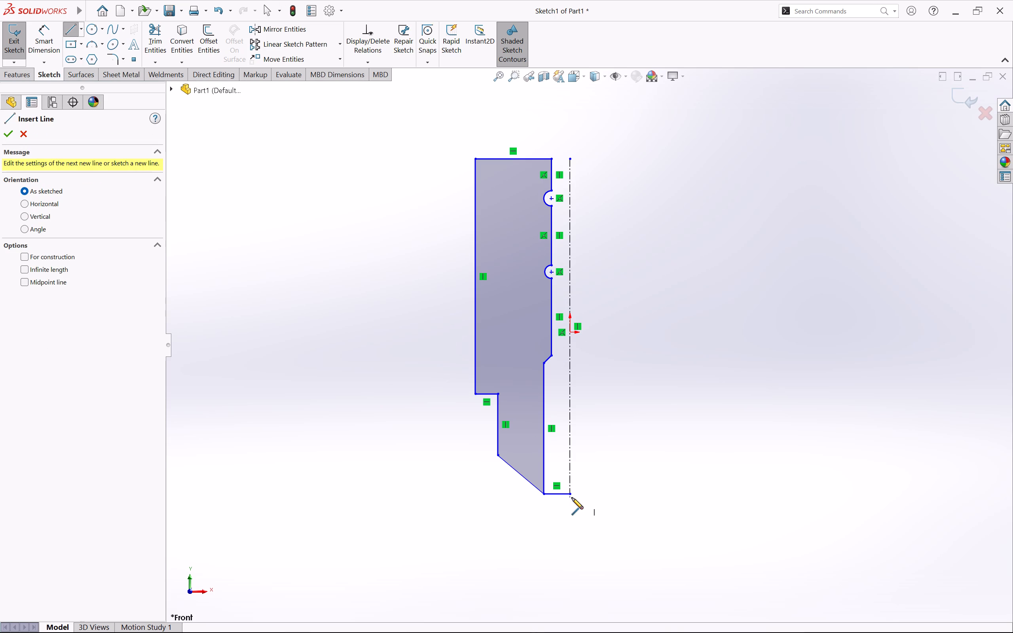
pyautogui.click(572, 495)
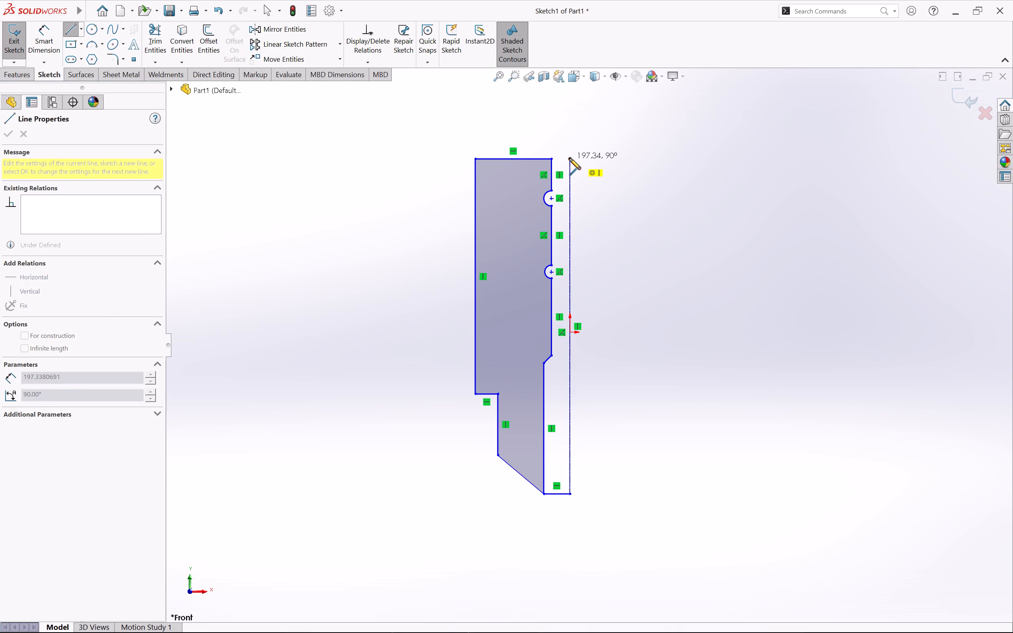
pyautogui.click(569, 158)
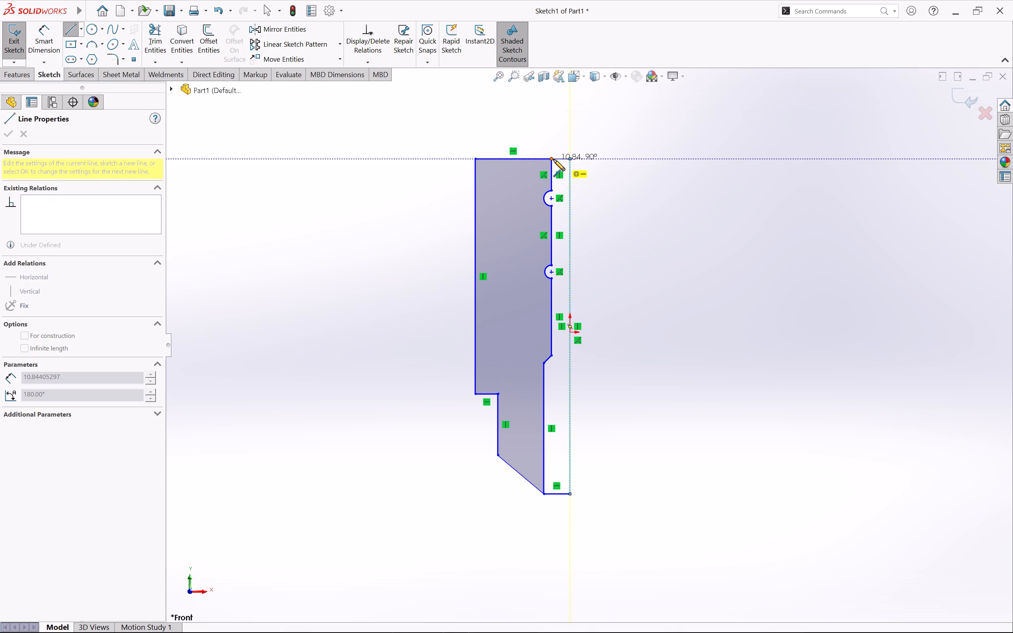
pyautogui.click(554, 159)
pyautogui.press('Escape')
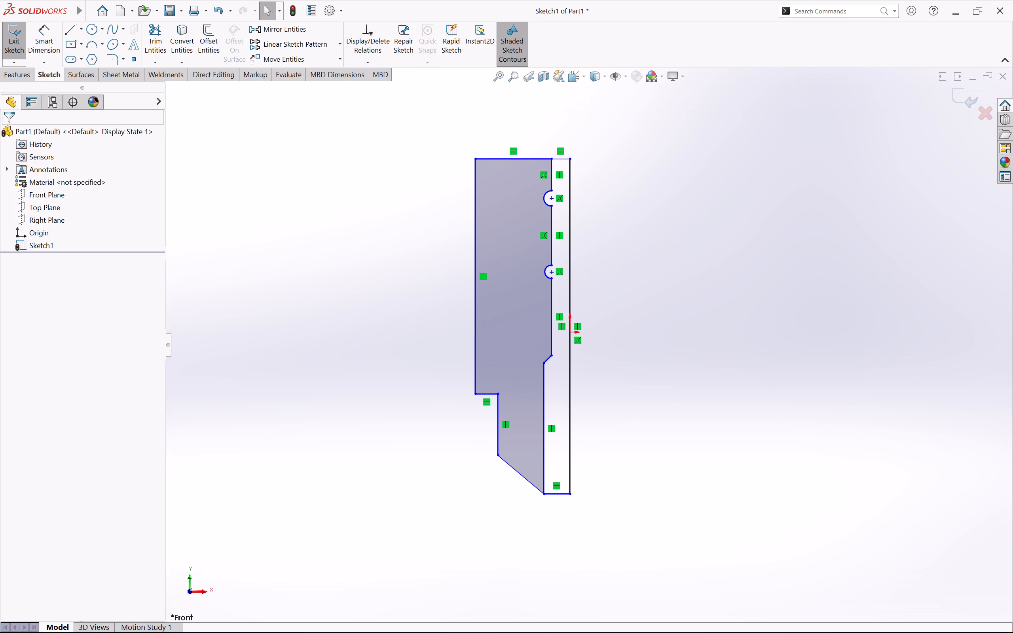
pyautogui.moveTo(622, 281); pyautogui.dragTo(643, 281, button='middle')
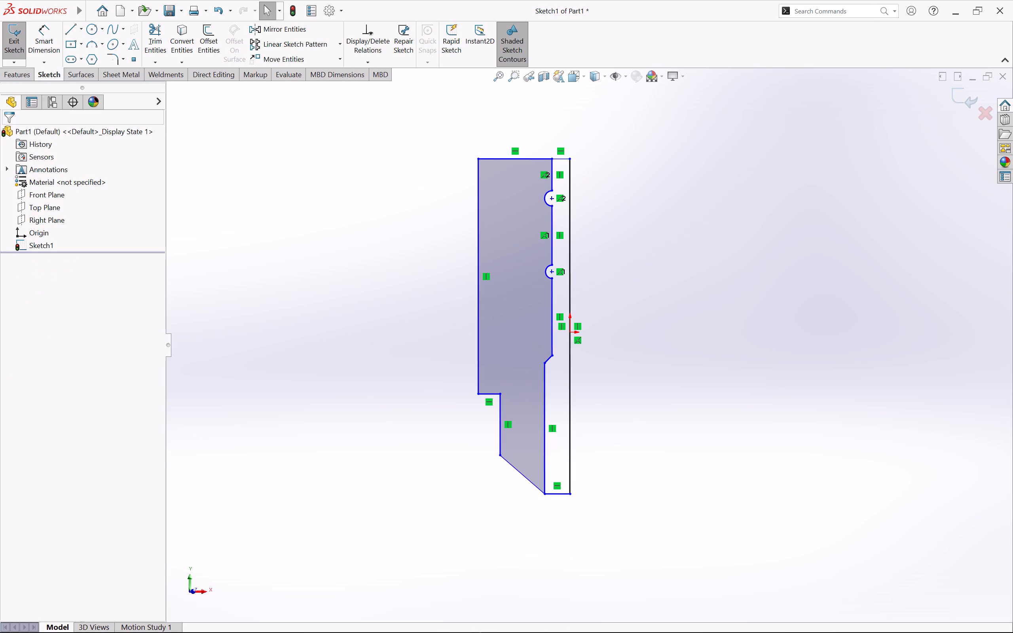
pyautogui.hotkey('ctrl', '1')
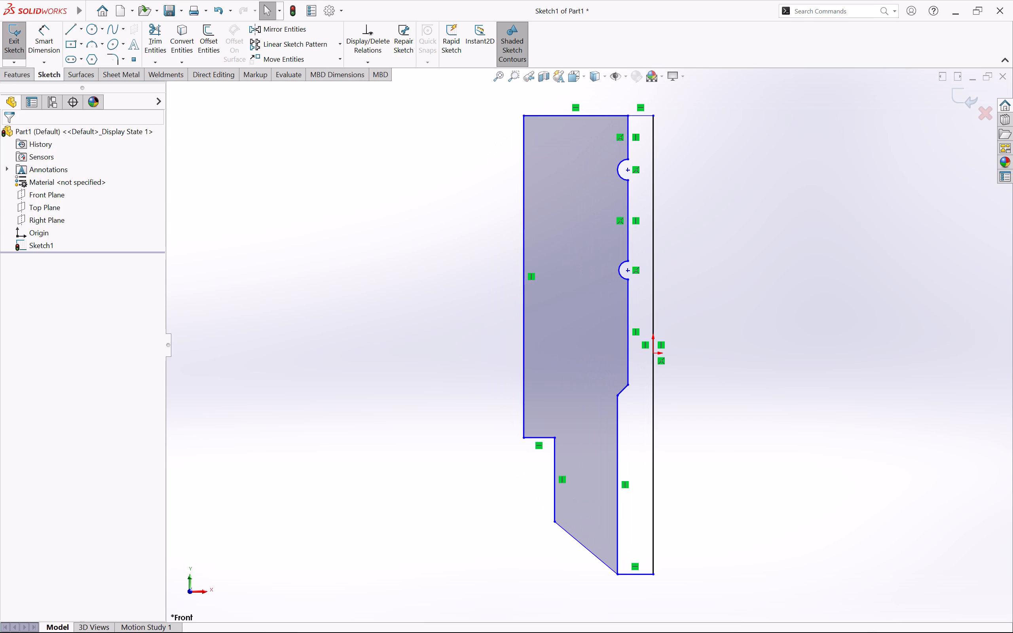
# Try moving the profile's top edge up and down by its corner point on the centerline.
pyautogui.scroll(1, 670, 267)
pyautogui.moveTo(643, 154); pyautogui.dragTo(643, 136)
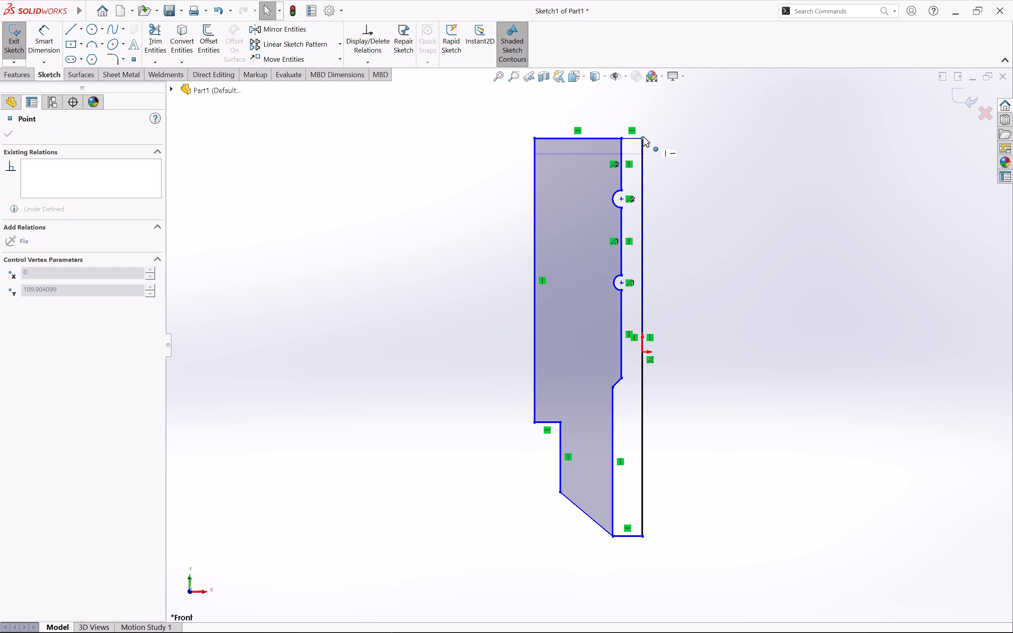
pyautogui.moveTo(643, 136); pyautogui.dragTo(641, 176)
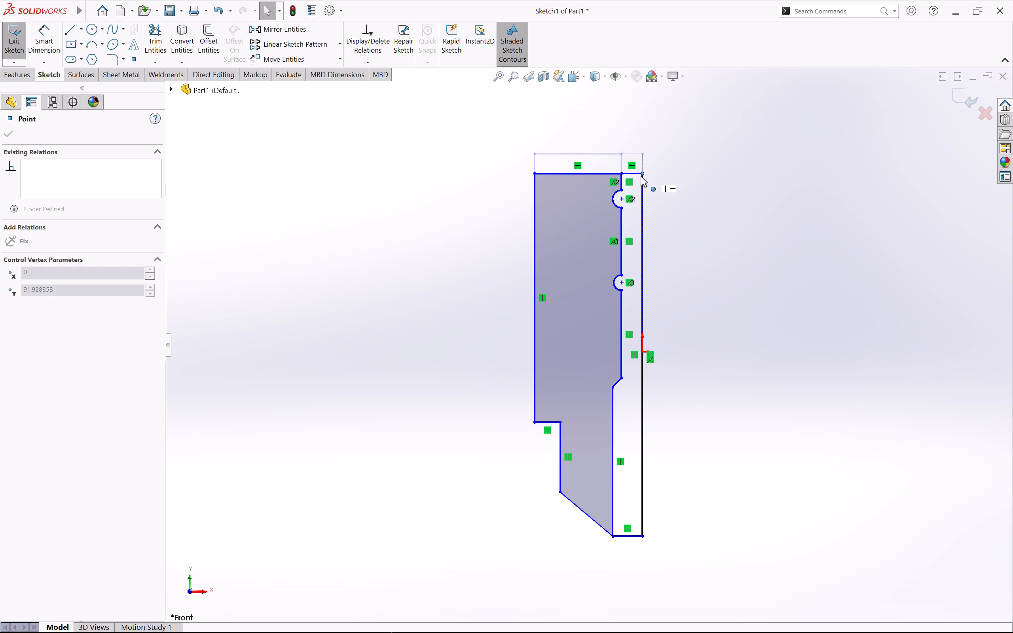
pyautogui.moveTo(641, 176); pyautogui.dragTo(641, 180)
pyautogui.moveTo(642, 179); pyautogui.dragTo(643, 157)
# Undo the top-edge moves, the short top line to the centerline, and the solid line along the centerline.
pyautogui.hotkey('ctrl', 'z')
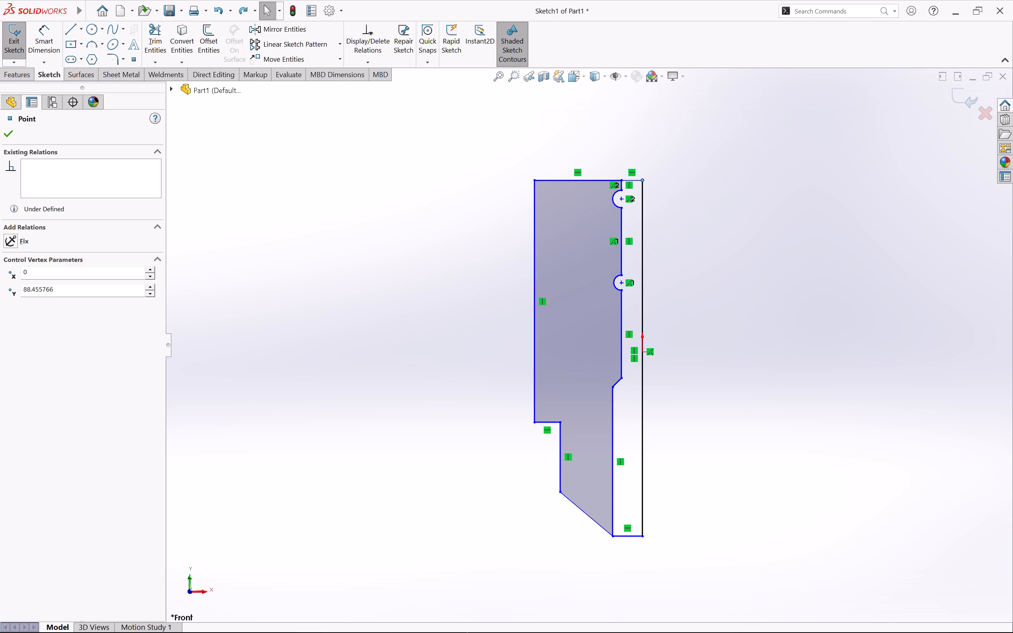
pyautogui.hotkey('ctrl', 'z')
pyautogui.hotkey('ctrl', 'z')
pyautogui.hotkey('ctrl', 'z')
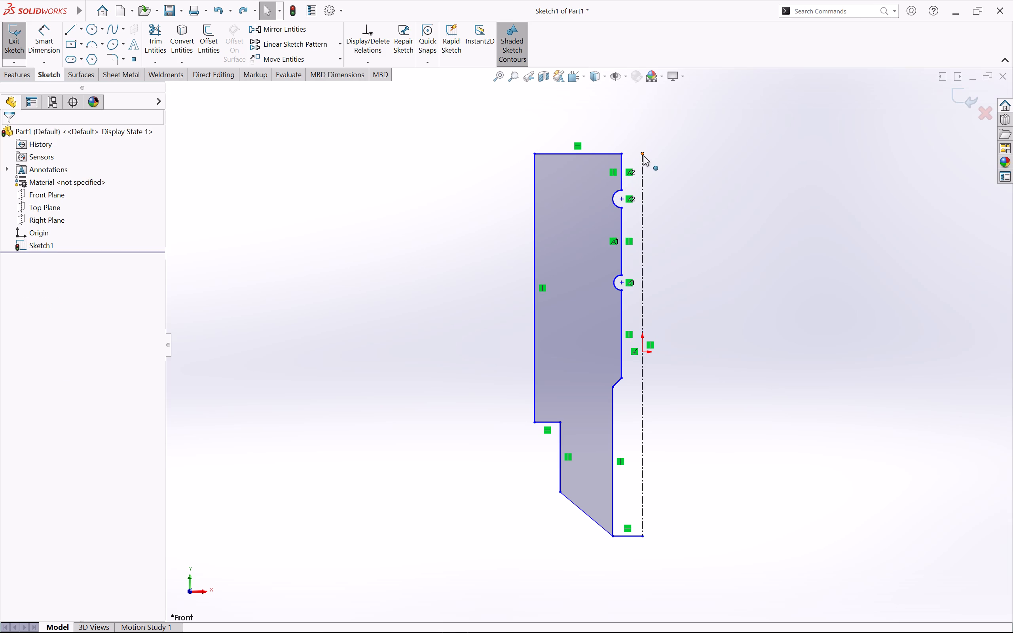
# Extend the centerline to about 136 mm above and 123 mm below the origin, deleting the short horizontal line at its lower end.
pyautogui.moveTo(643, 154); pyautogui.dragTo(639, 79)
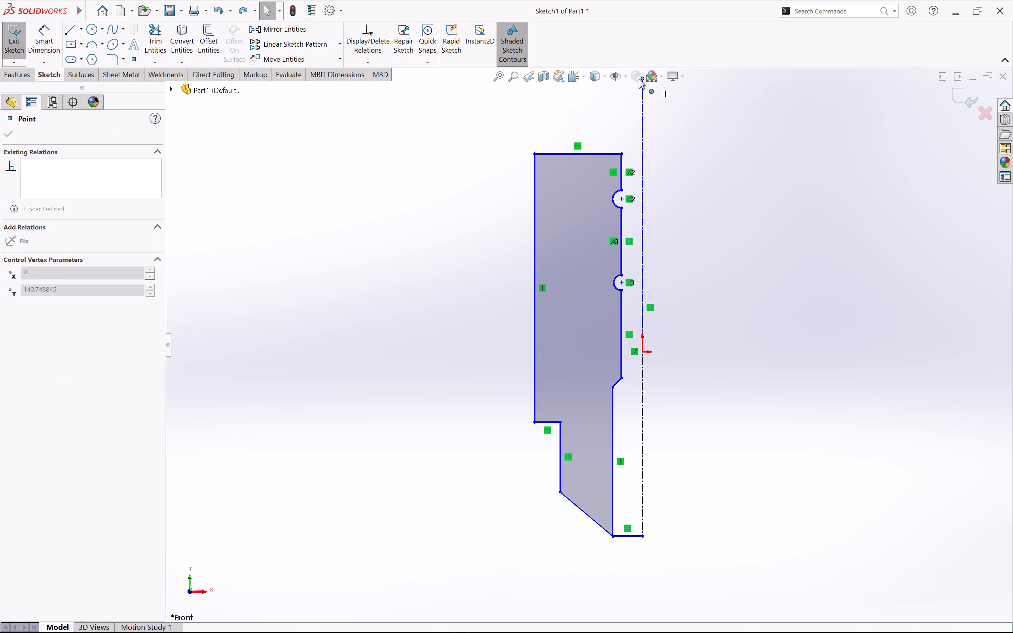
pyautogui.moveTo(639, 79); pyautogui.dragTo(639, 88)
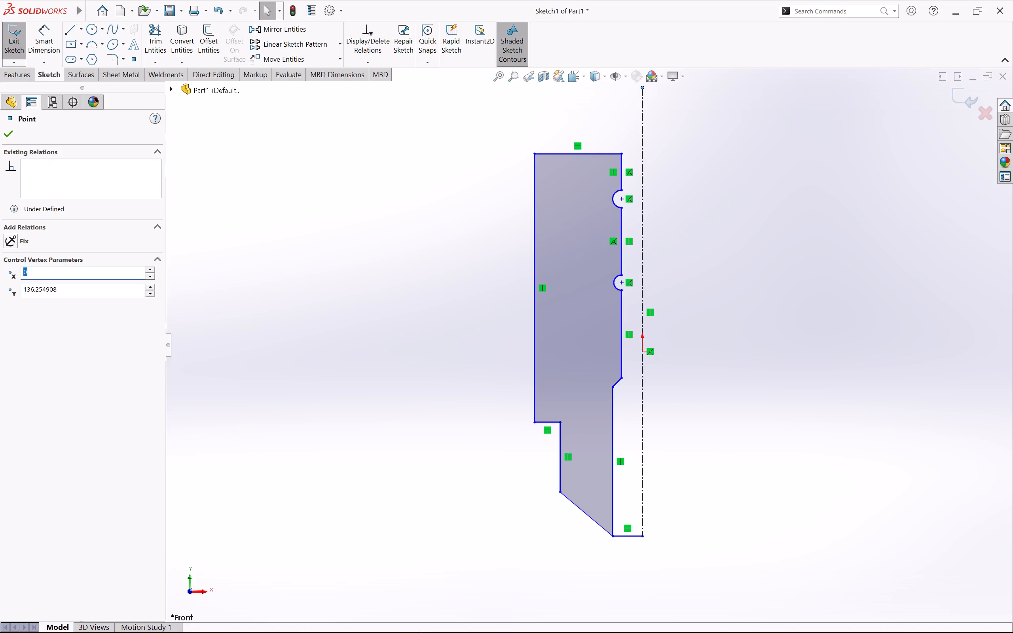
pyautogui.click(641, 537)
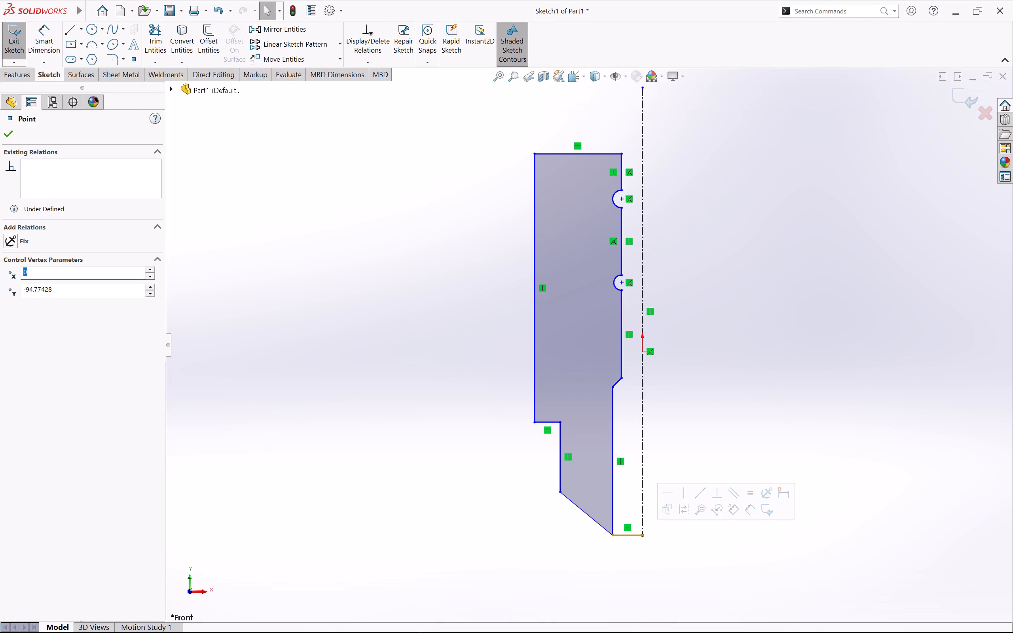
pyautogui.hotkey('ctrl', 'z')
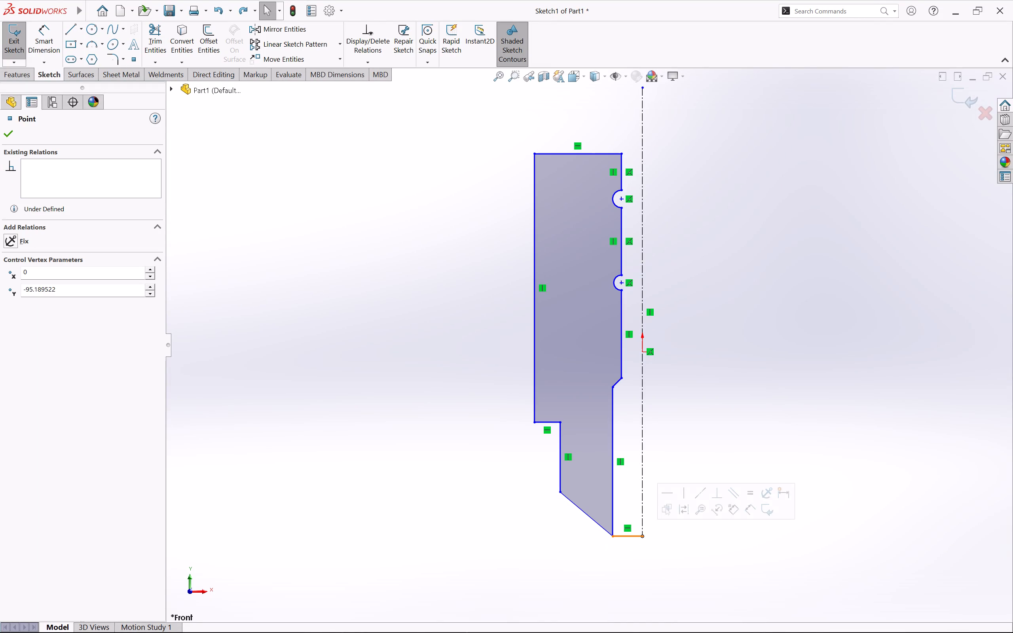
pyautogui.click(629, 537)
pyautogui.press('Delete')
pyautogui.moveTo(642, 537); pyautogui.dragTo(642, 552)
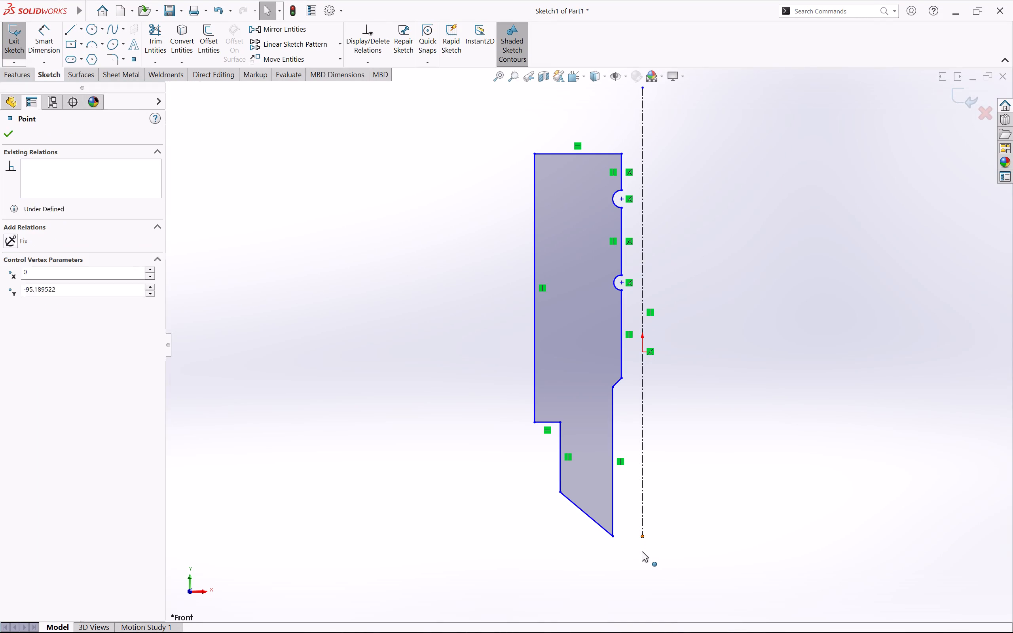
pyautogui.moveTo(642, 552); pyautogui.dragTo(642, 590)
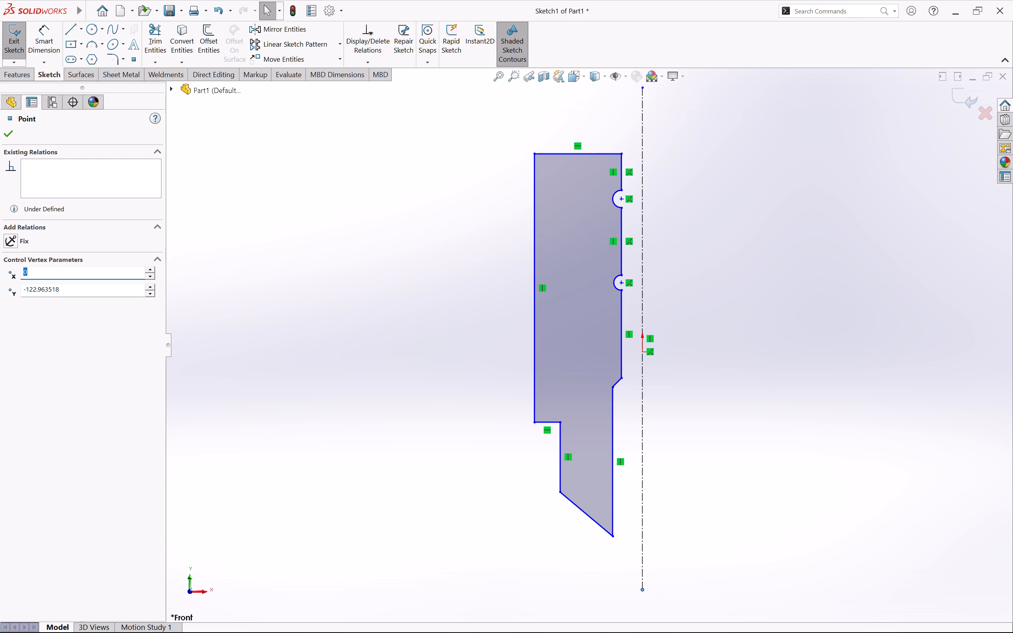
# Sketch lines from the profile's upper inner corner across to the centerline, down it about 197 mm, and back about 15 mm to the lower corner.
pyautogui.click(68, 30)
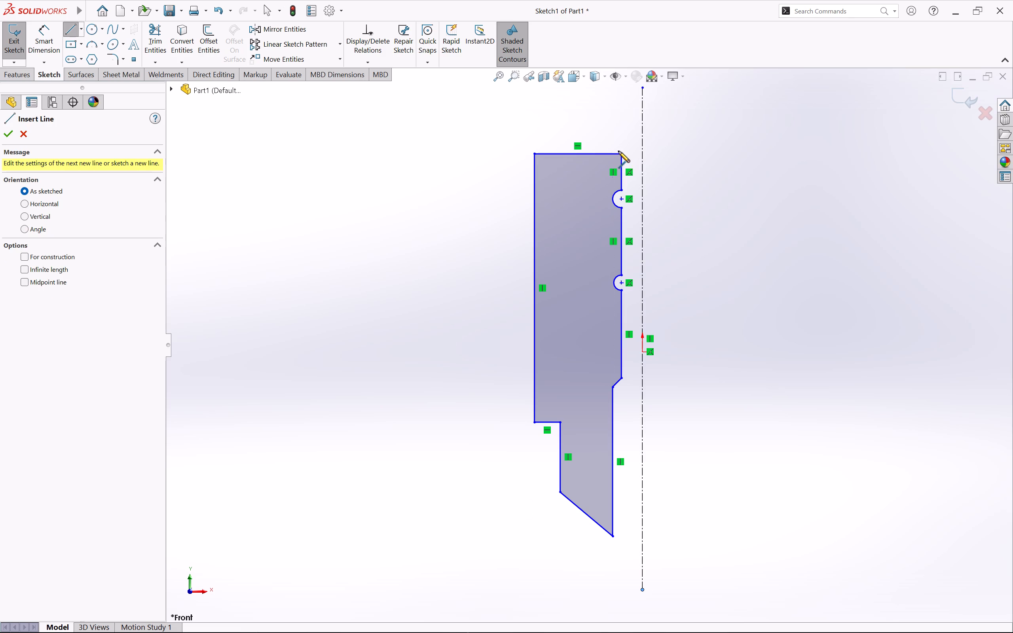
pyautogui.click(622, 154)
pyautogui.click(641, 155)
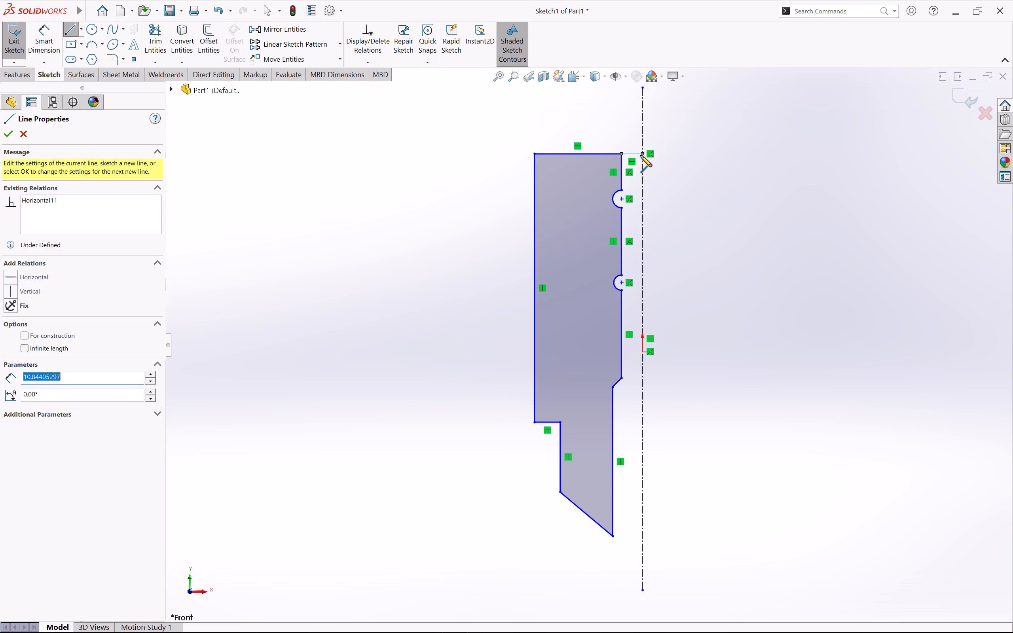
pyautogui.click(642, 534)
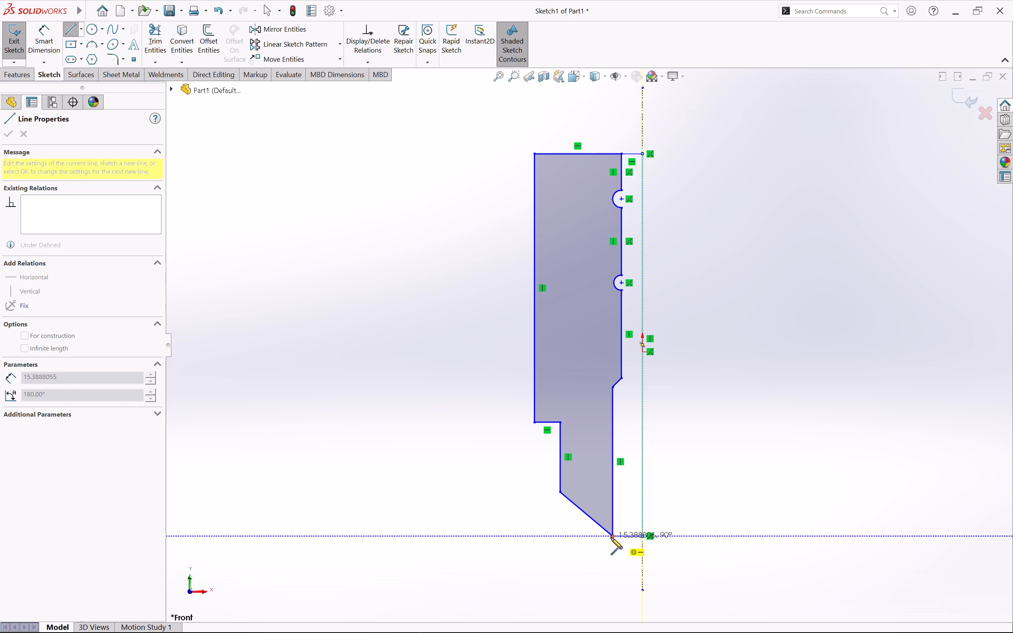
pyautogui.click(611, 538)
pyautogui.press('Escape')
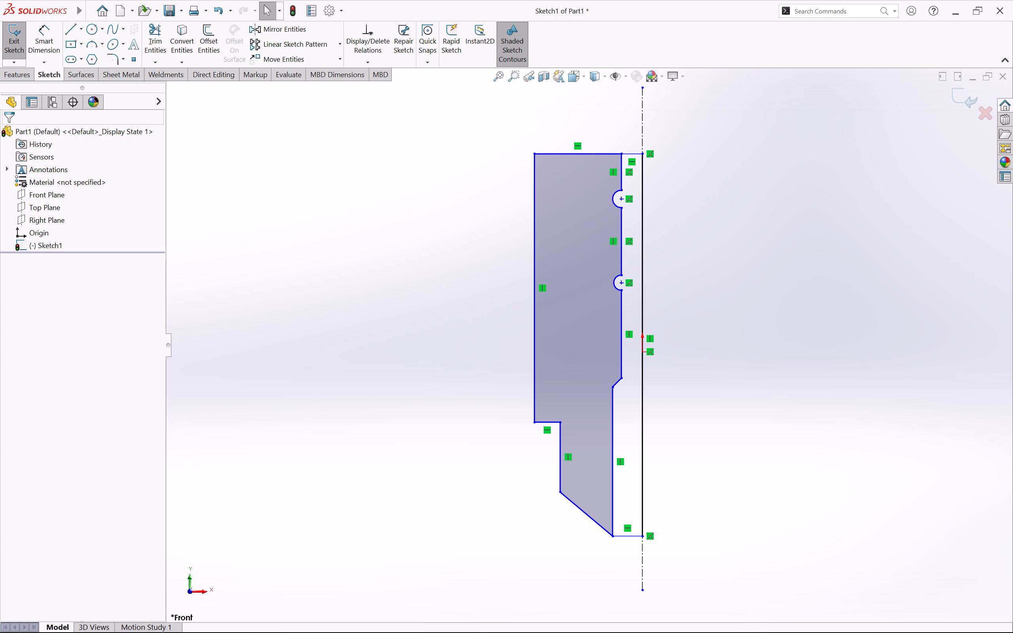
# Dimension the short horizontal line at the bottom of the profile to 5 mm.
pyautogui.moveTo(313, 331); pyautogui.dragTo(319, 211, button='right')
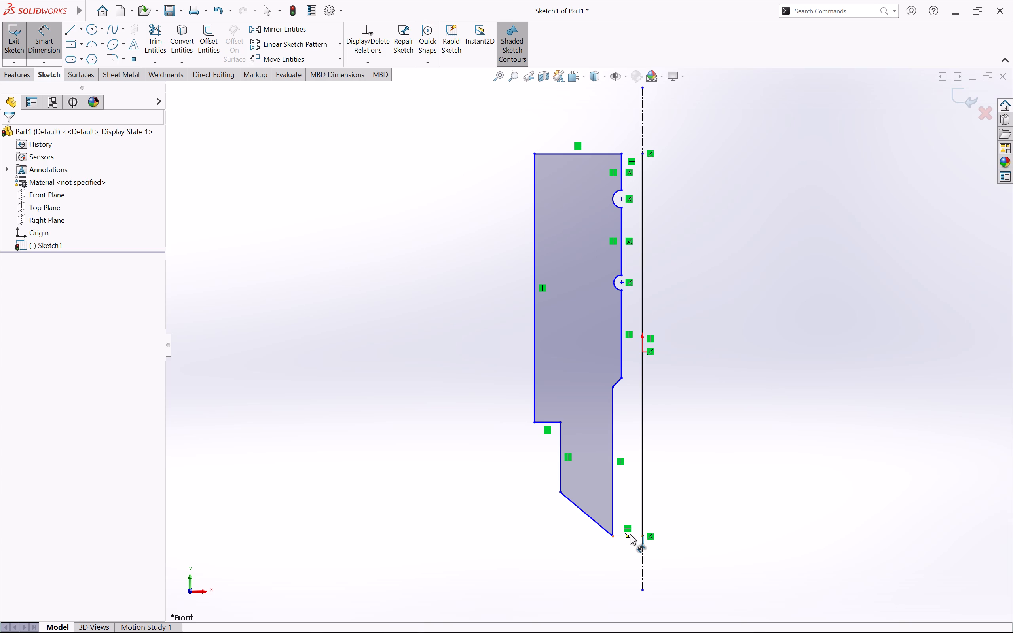
pyautogui.click(630, 534)
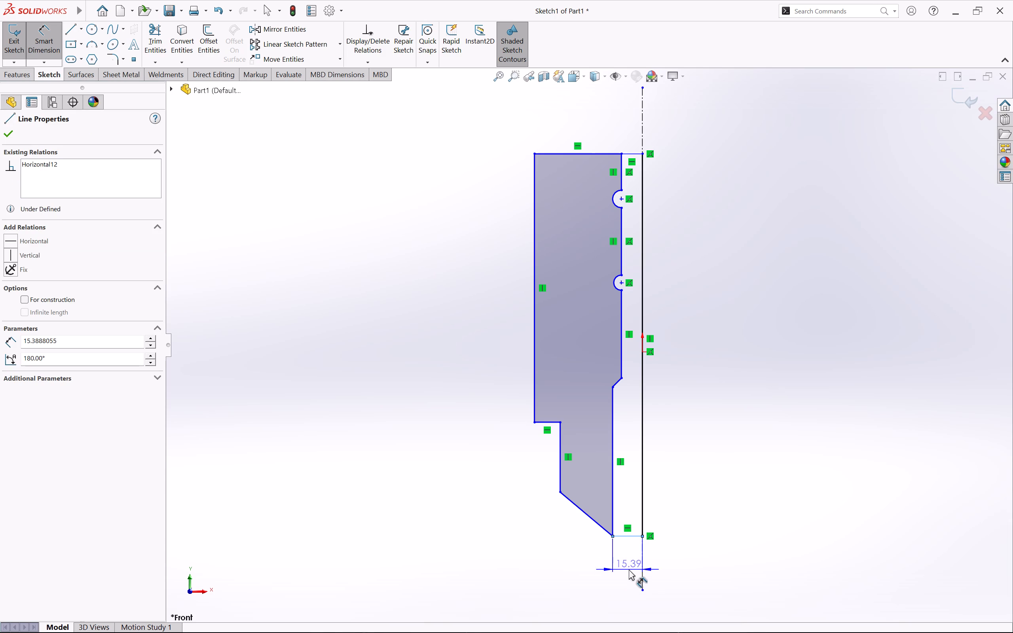
pyautogui.click(630, 553)
pyautogui.press('BackSpace')
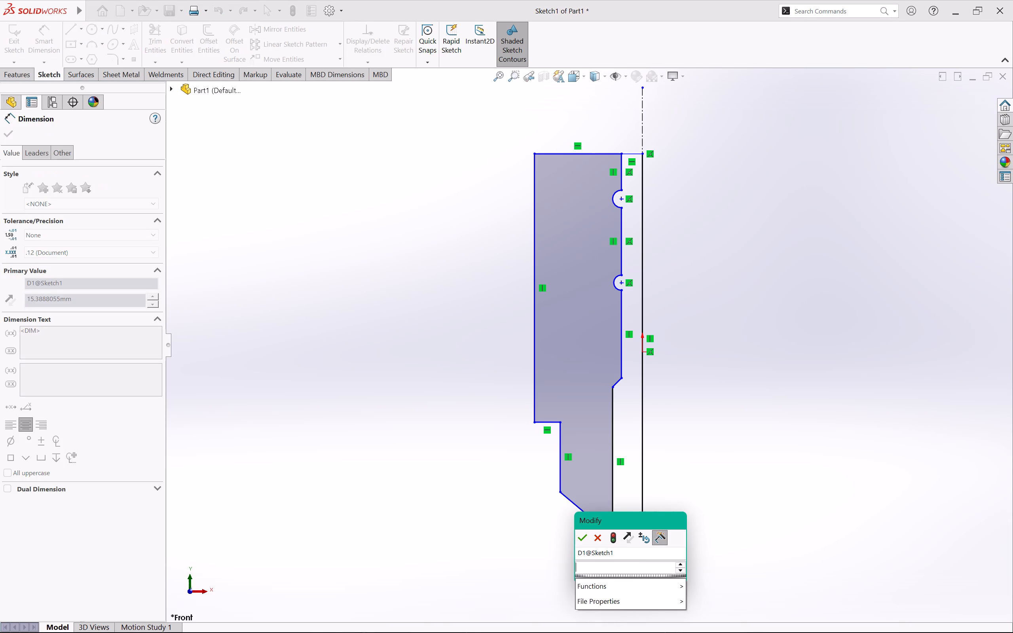
pyautogui.press('5')
pyautogui.press('Return')
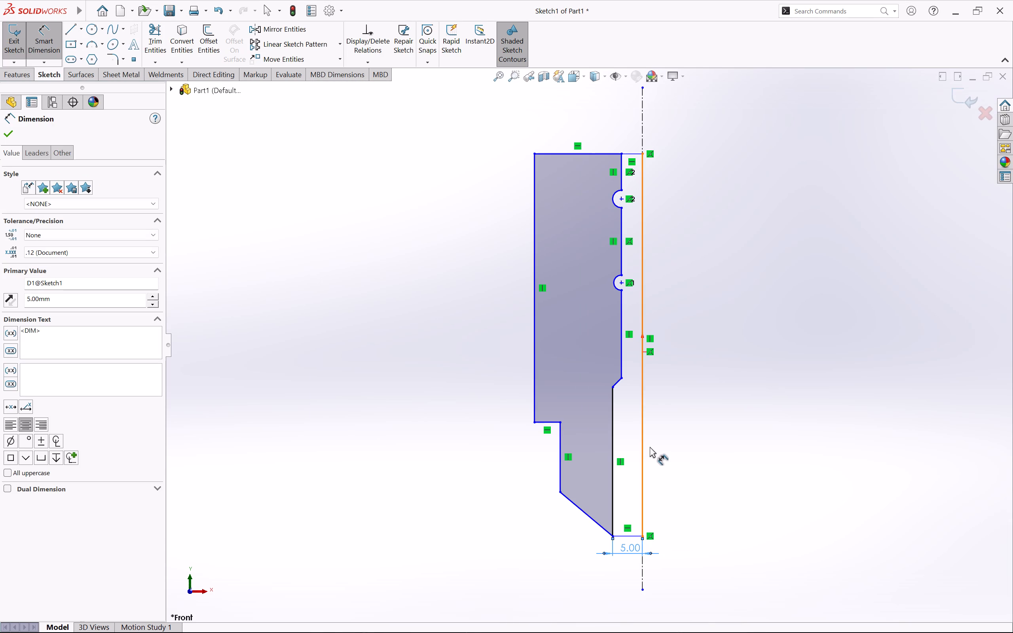
pyautogui.scroll(-1, 648, 445)
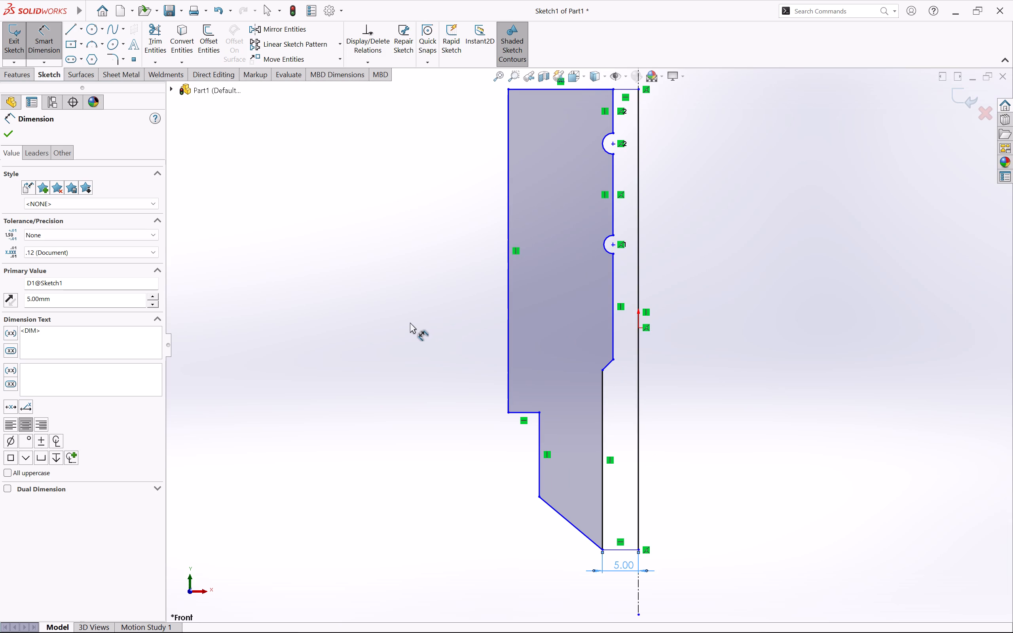
pyautogui.press('Escape')
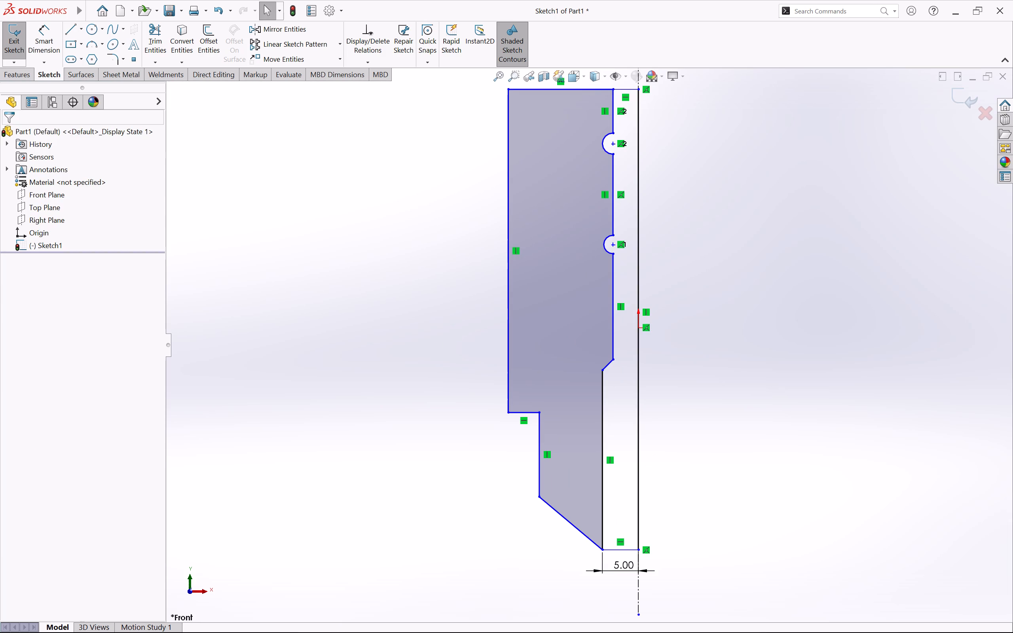
# Add a Horizontal relation between the origin and the midpoint of the long outer vertical line.
pyautogui.click(639, 328)
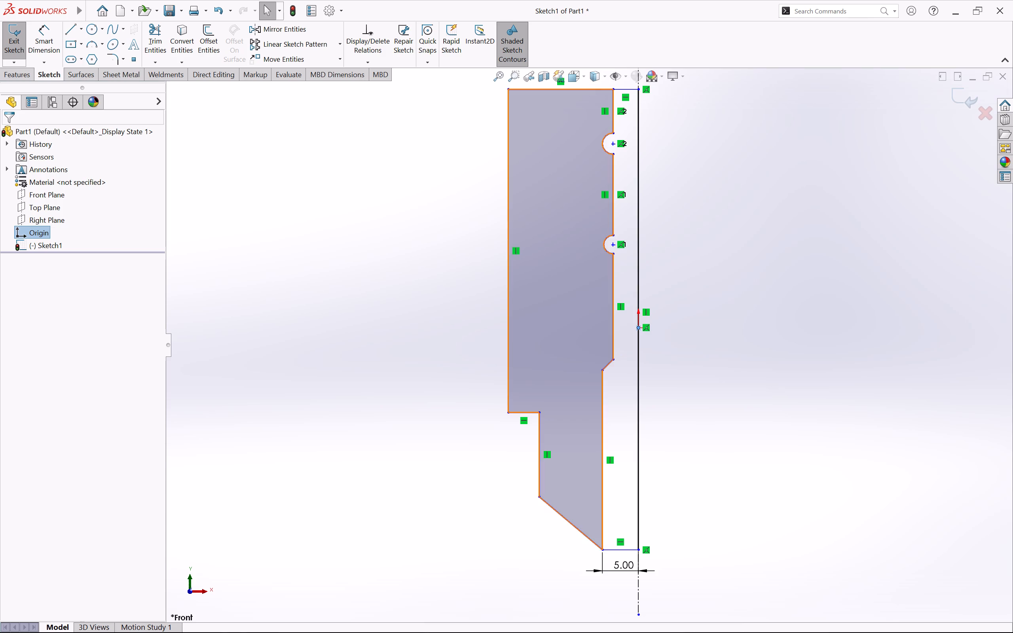
pyautogui.keyDown('ctrl'); pyautogui.click(508, 250); pyautogui.keyUp('ctrl')
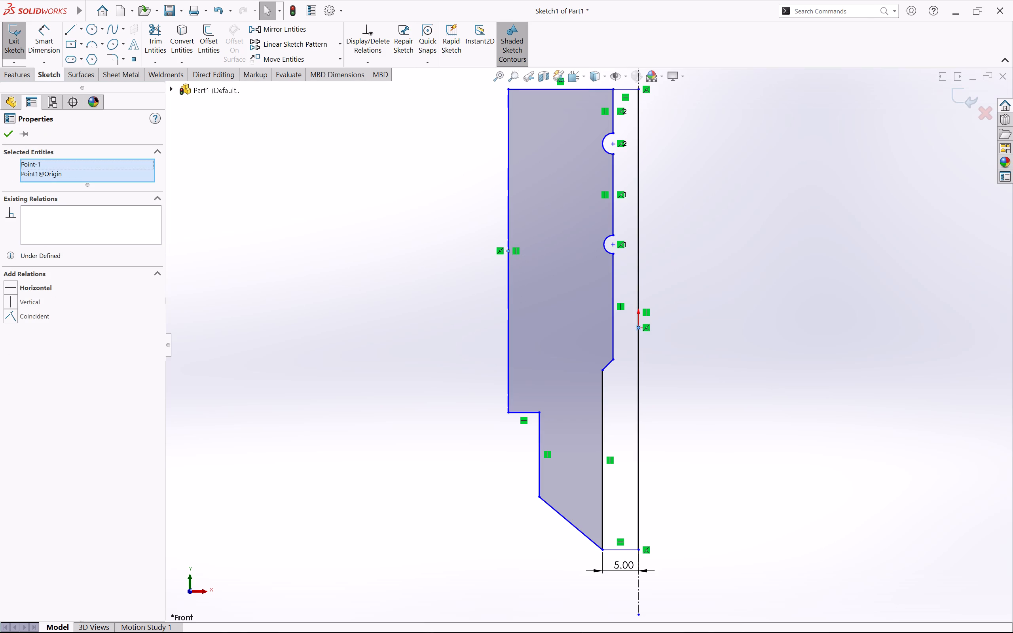
pyautogui.click(7, 288)
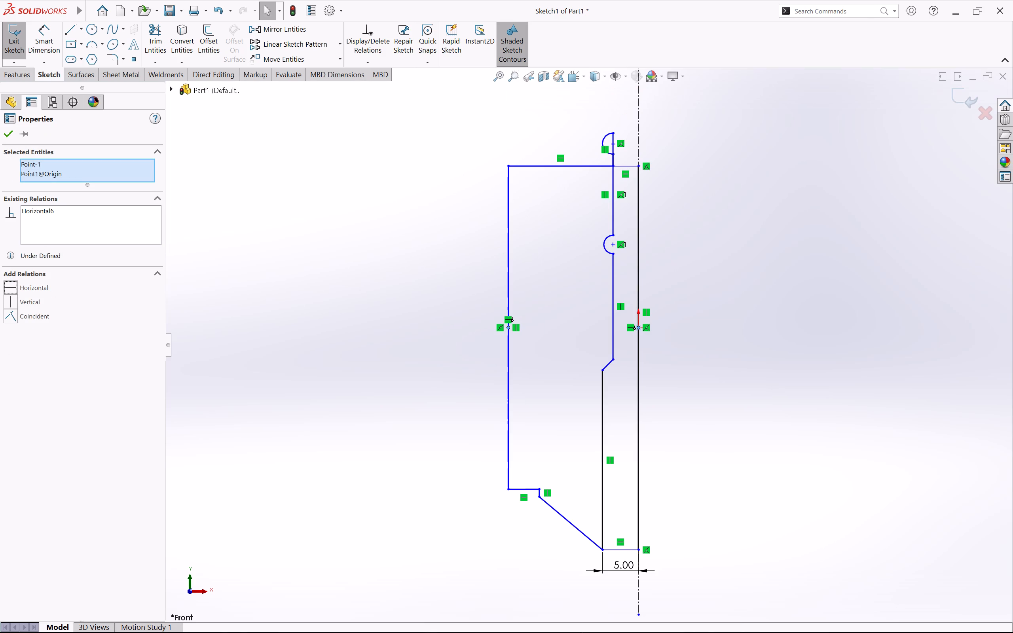
pyautogui.click(9, 135)
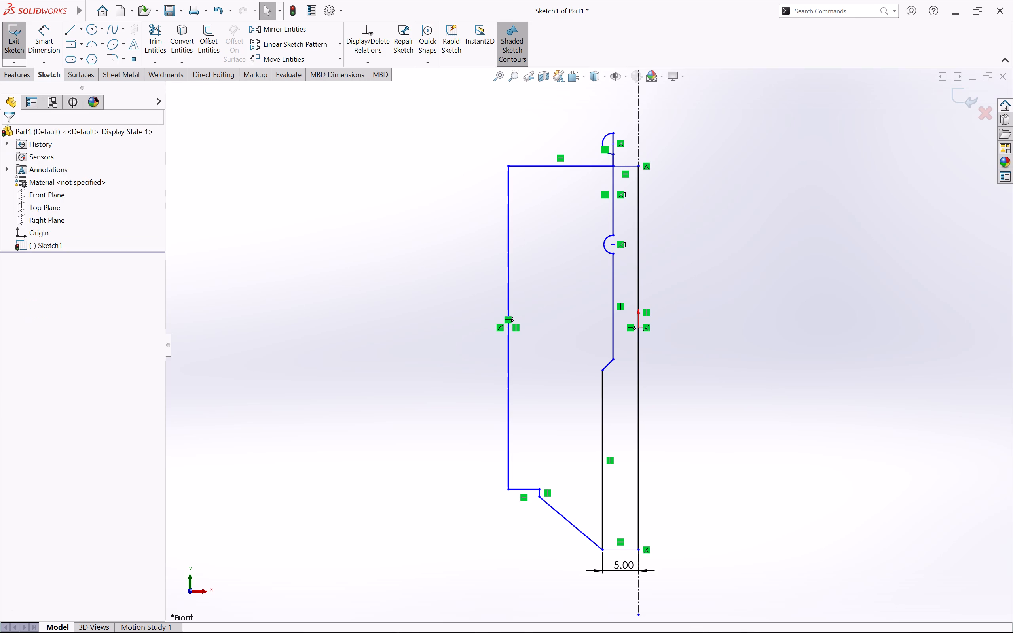
# Delete both horizontal lines at the profile's top and the short vertical line crossing the upper semicircle.
pyautogui.click(622, 167)
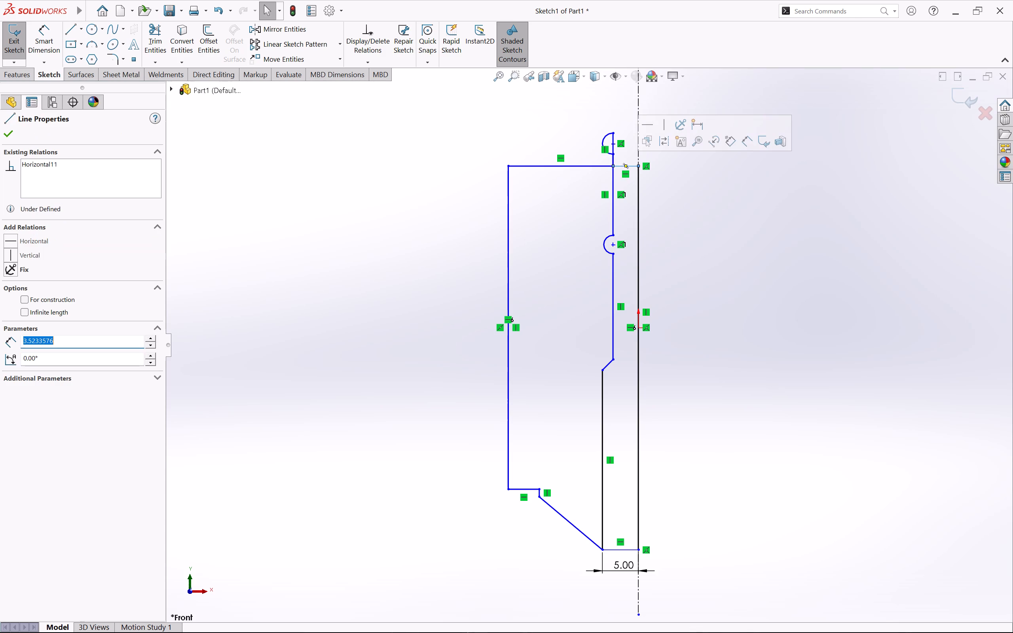
pyautogui.press('Delete')
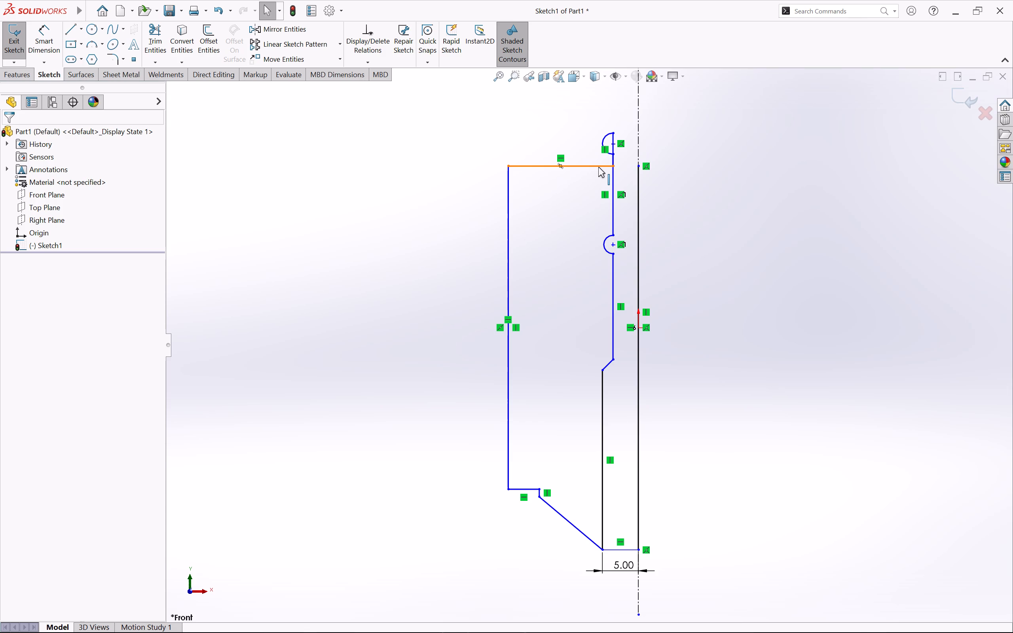
pyautogui.click(598, 167)
pyautogui.press('Delete')
pyautogui.scroll(1, 628, 191)
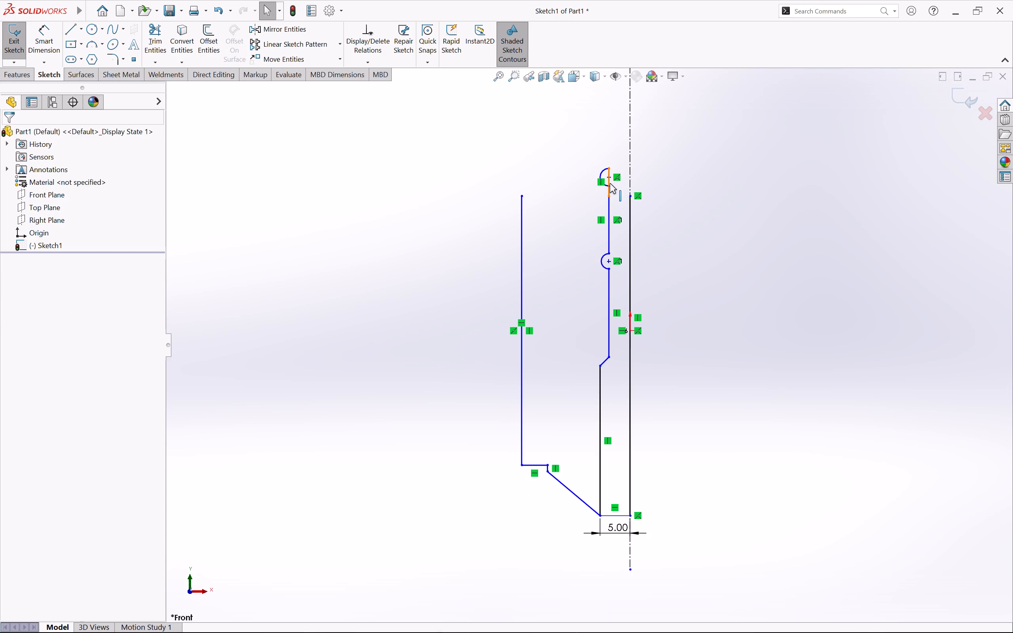
pyautogui.scroll(-5, 608, 175)
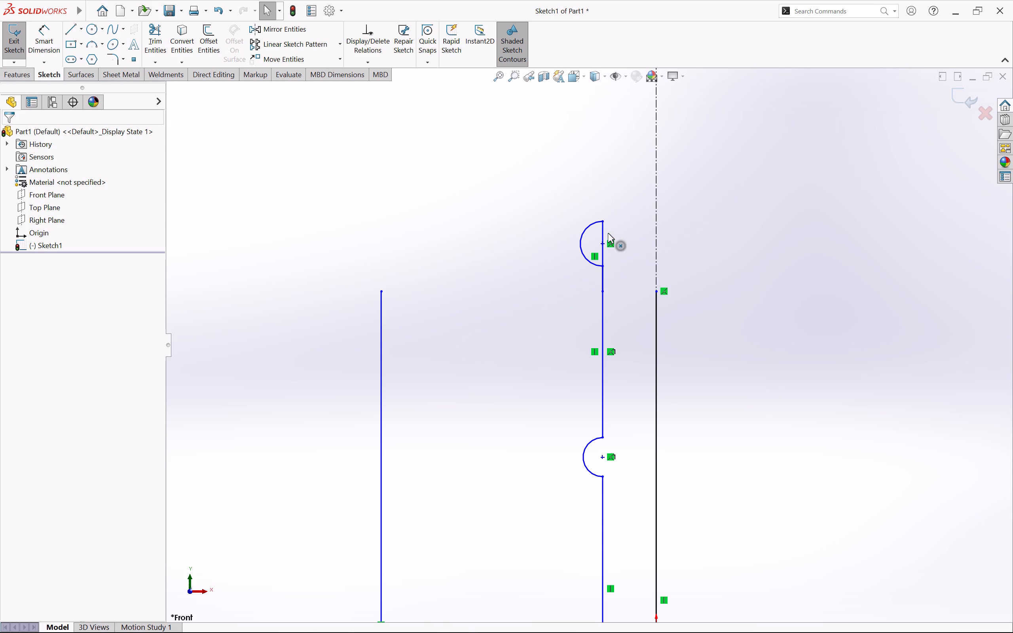
pyautogui.click(603, 231)
pyautogui.press('Delete')
# Sketch lines from the upper semicircle's top end: vertically up, about 14.6 mm across, and about 12.7 mm down to the outer vertical line.
pyautogui.scroll(6, 603, 271)
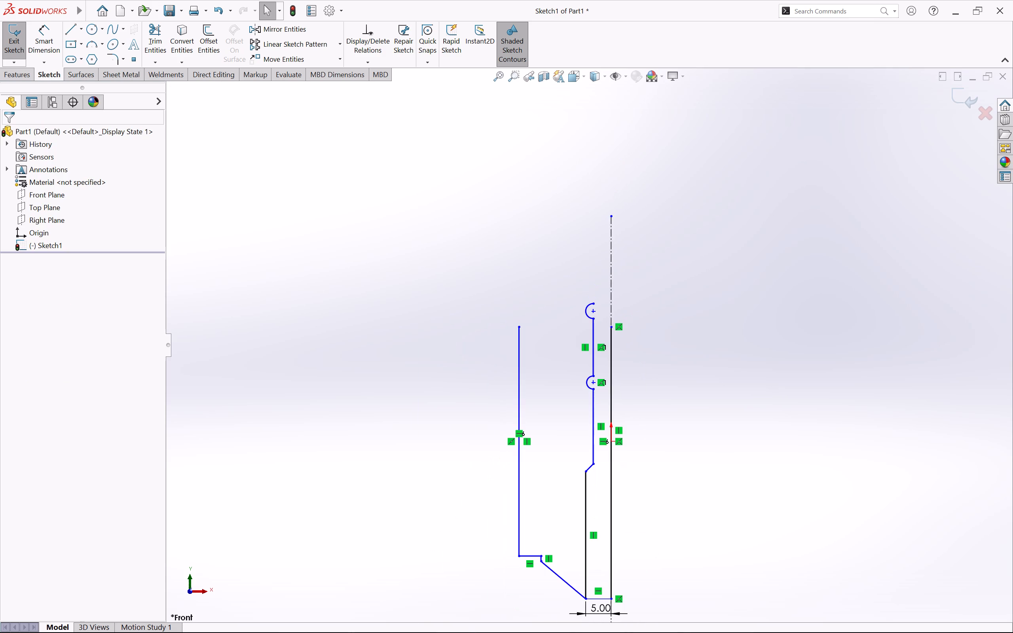
pyautogui.scroll(2, 612, 477)
pyautogui.scroll(-2, 605, 458)
pyautogui.scroll(1, 601, 463)
pyautogui.scroll(-1, 601, 463)
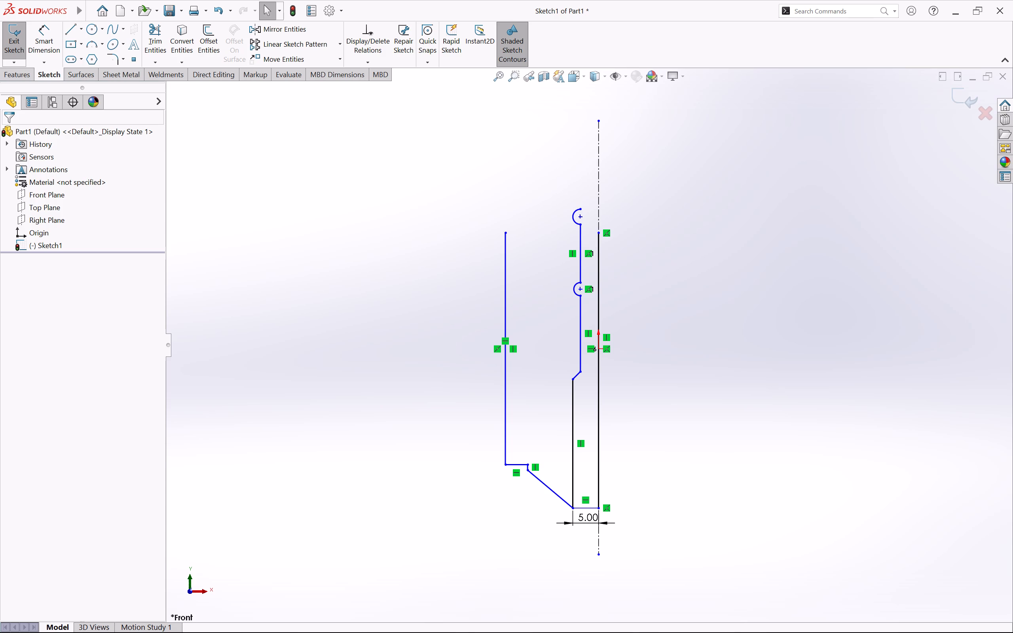
pyautogui.click(70, 30)
pyautogui.click(579, 209)
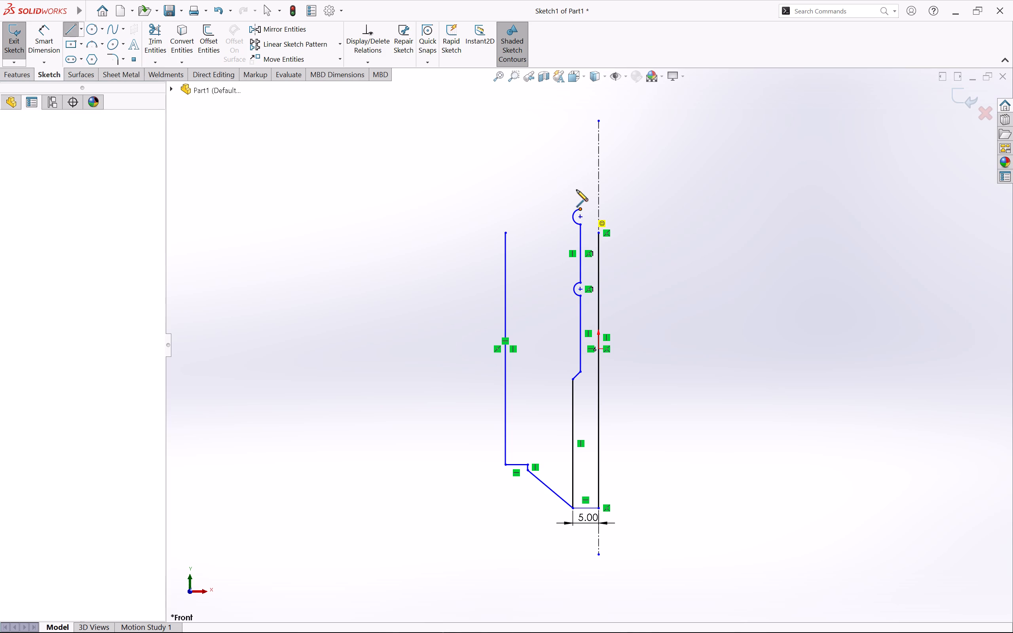
pyautogui.click(581, 168)
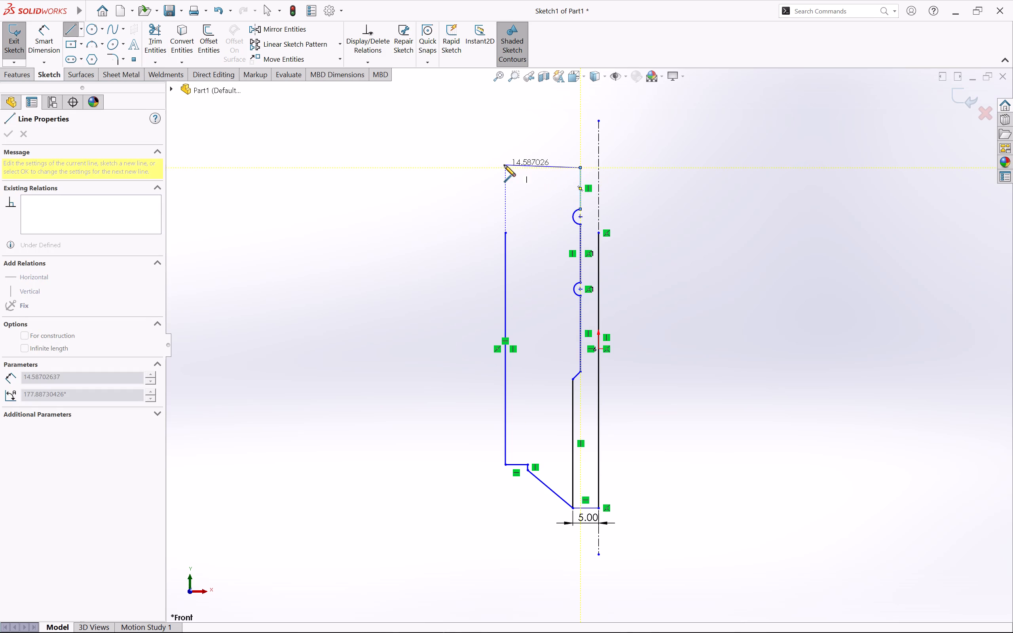
pyautogui.click(506, 167)
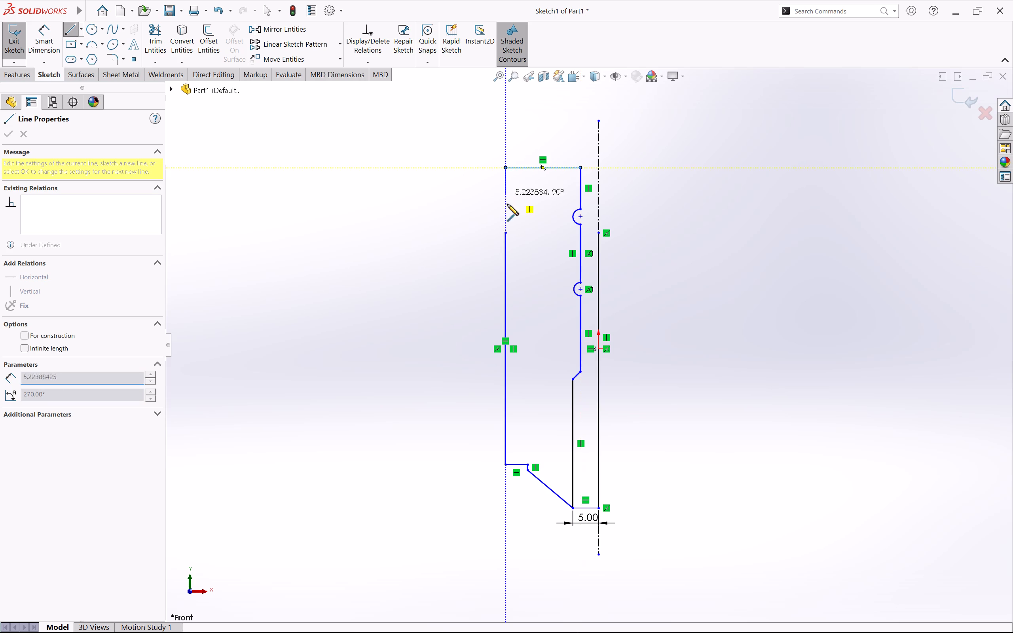
pyautogui.click(505, 235)
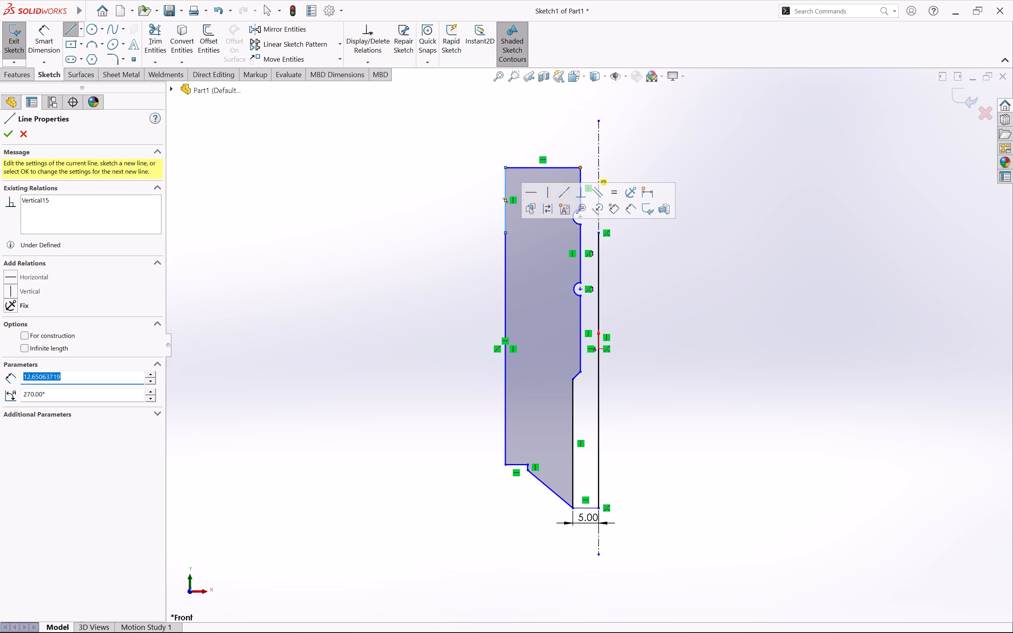
# Sketch a horizontal line from the top inner corner to the centerline and a vertical line about 12.7 mm down to the existing one.
pyautogui.click(581, 168)
pyautogui.click(598, 167)
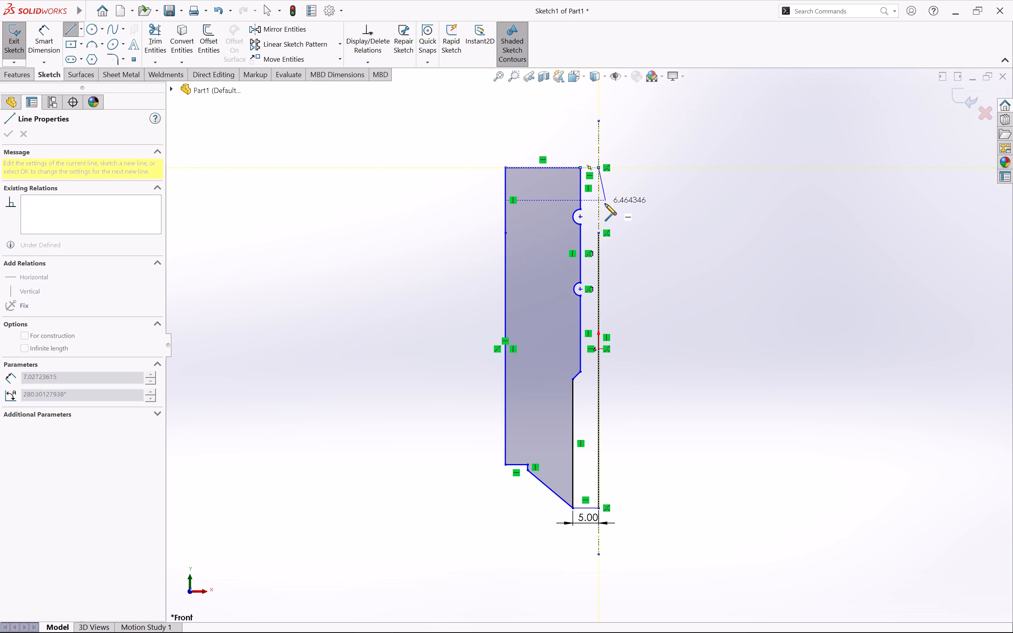
pyautogui.click(599, 233)
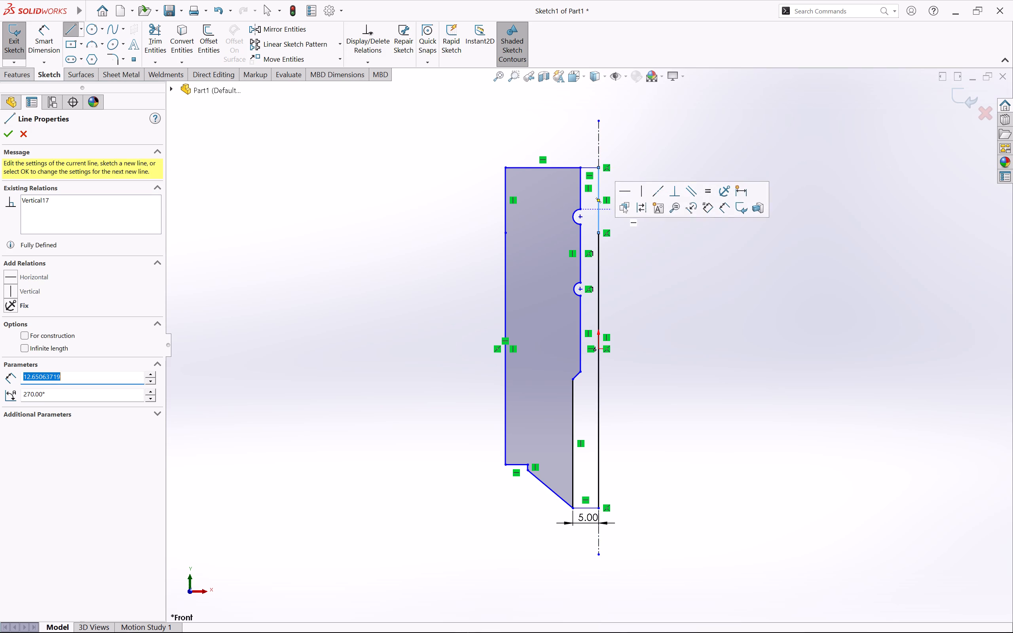
pyautogui.press('Escape')
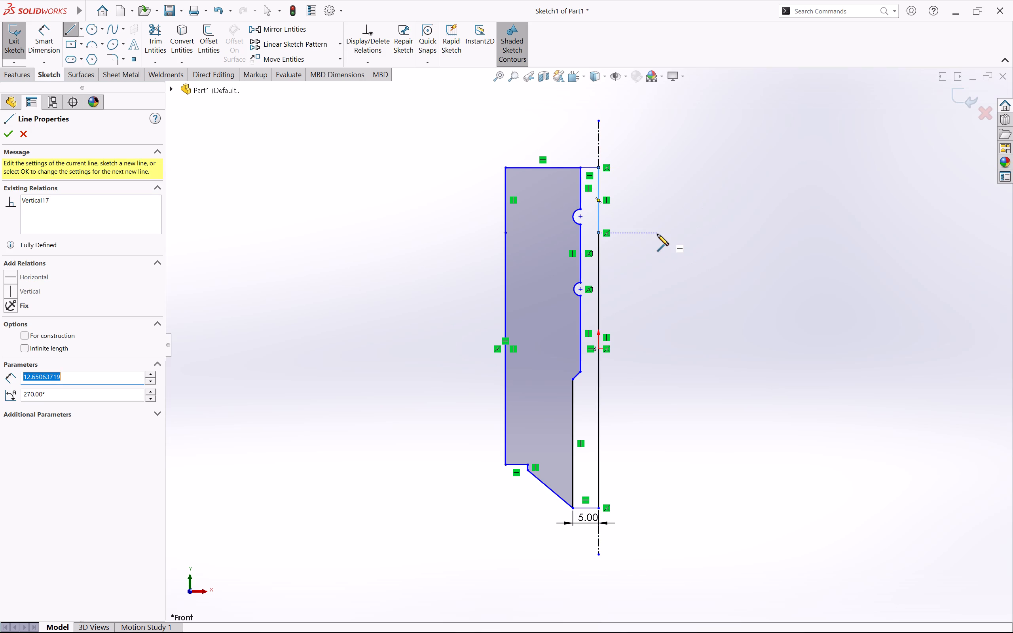
pyautogui.press('Escape')
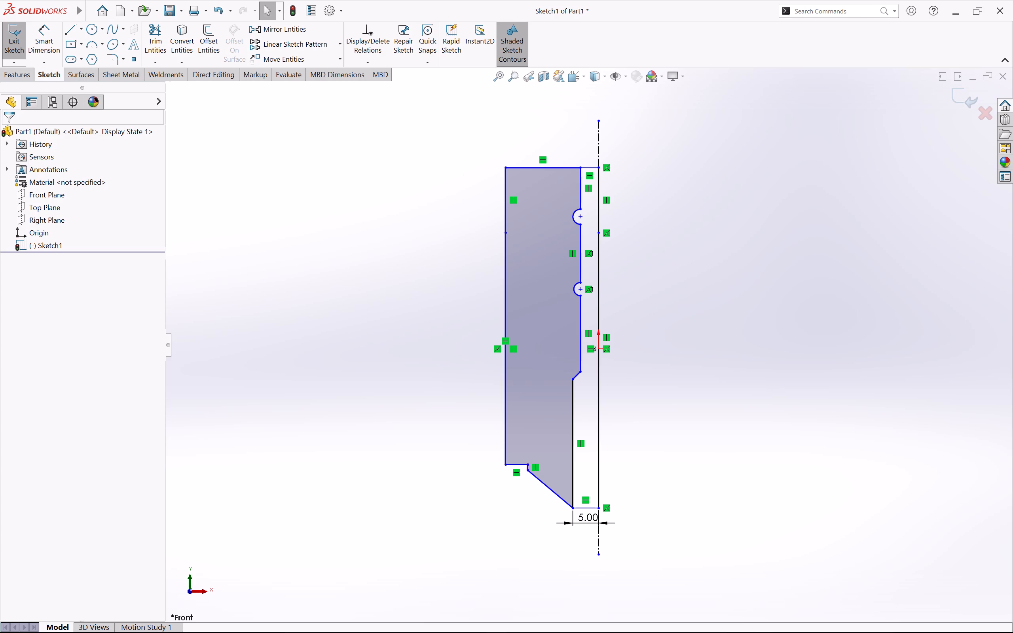
# Dimension the height of the lower inner vertical line, from the bottom corner to the chamfer's lower end, to 27 mm.
pyautogui.moveTo(312, 409); pyautogui.dragTo(306, 220, button='right')
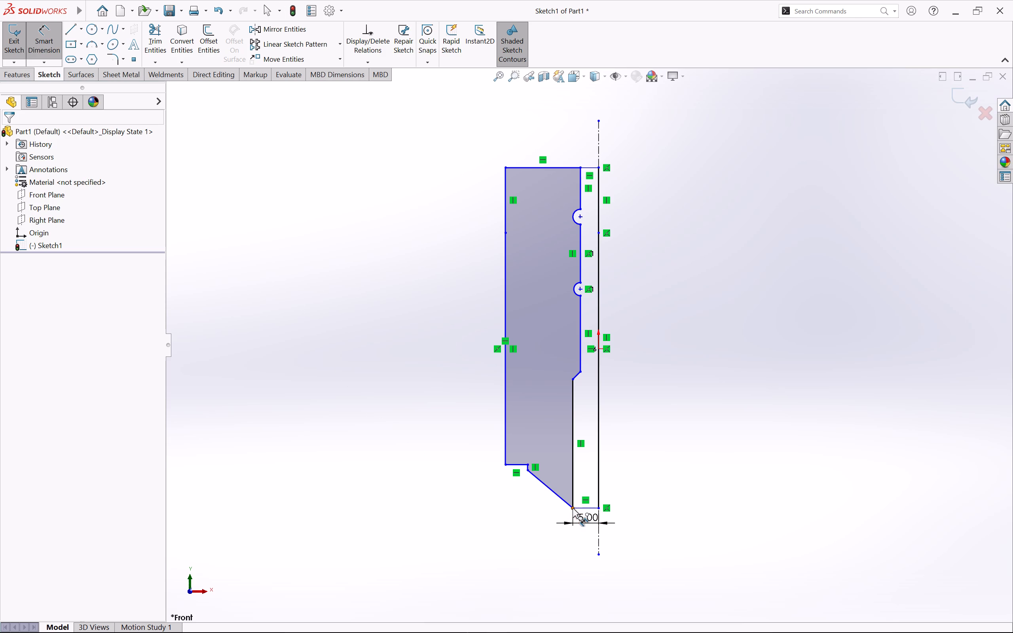
pyautogui.click(573, 508)
pyautogui.click(574, 378)
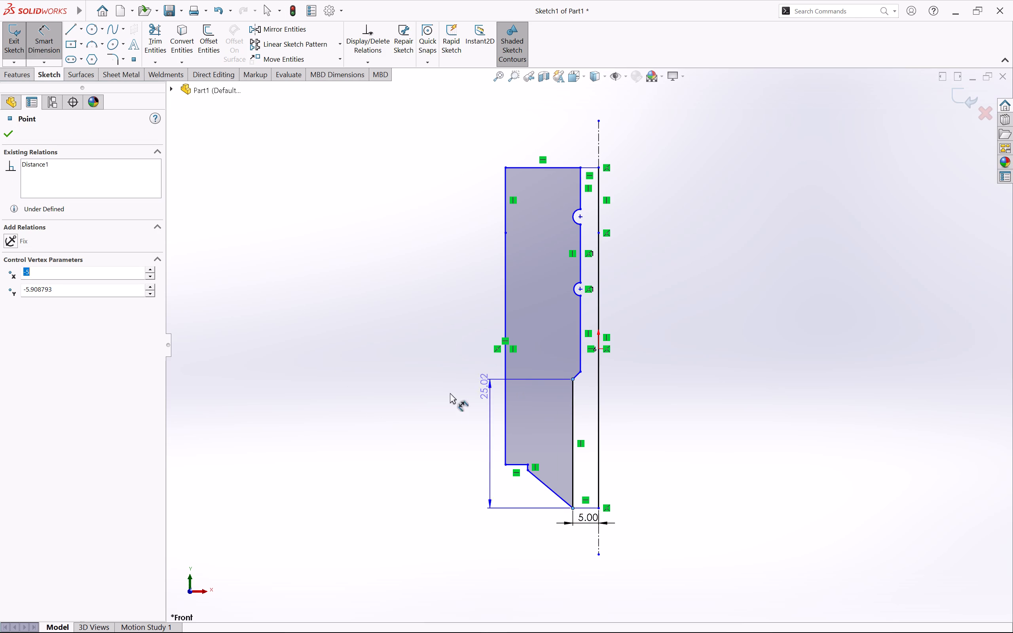
pyautogui.click(412, 439)
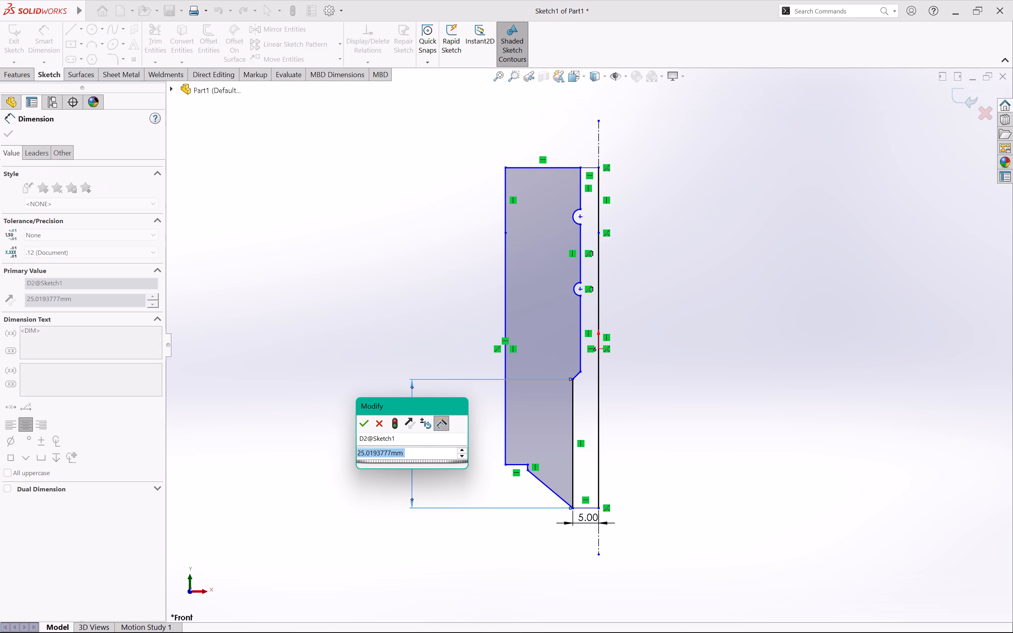
pyautogui.press('BackSpace')
pyautogui.write('27')
pyautogui.press('Return')
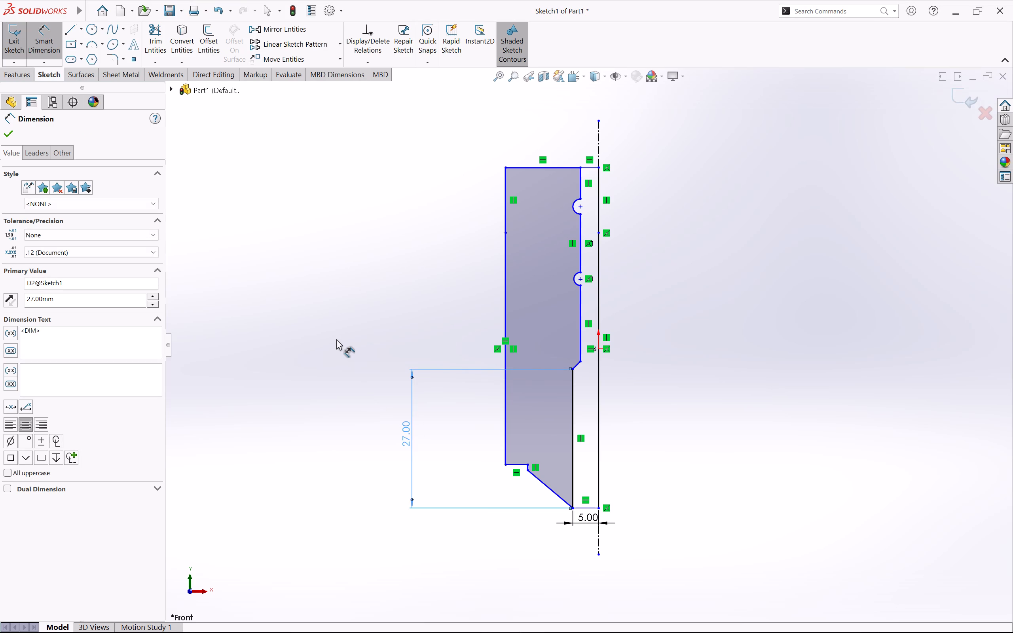
pyautogui.press('Escape')
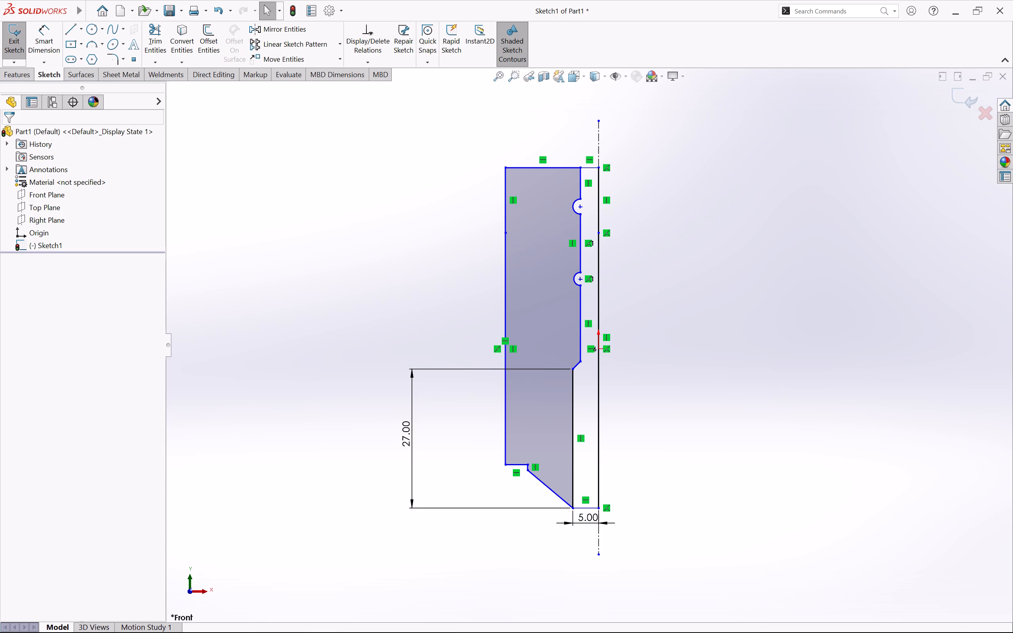
# Delete the short upper vertical line lying on the centerline.
pyautogui.moveTo(332, 272); pyautogui.dragTo(338, 168, button='right')
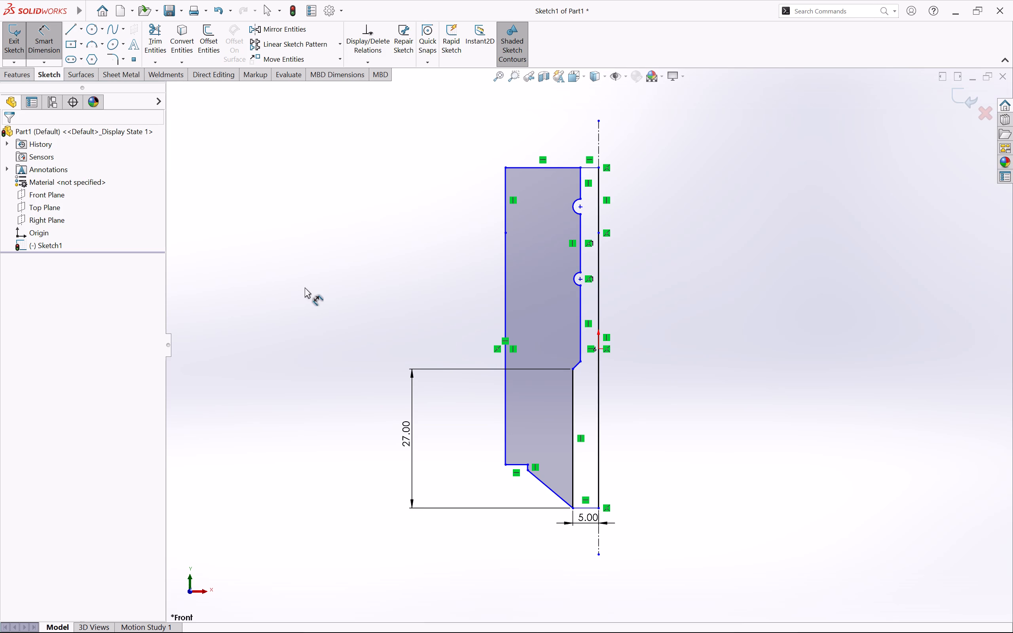
pyautogui.press('Escape')
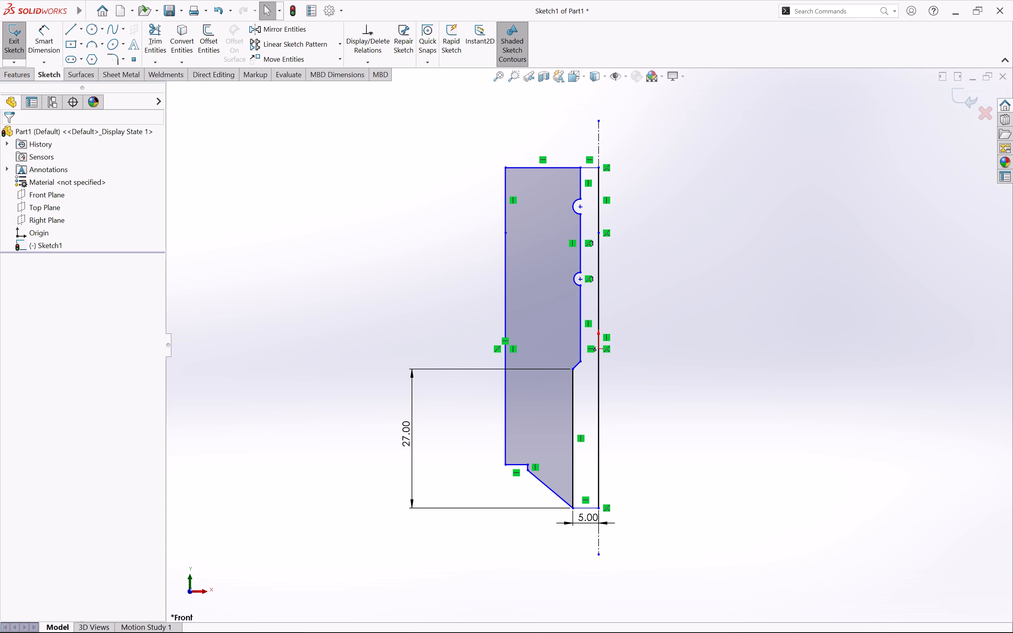
pyautogui.click(598, 201)
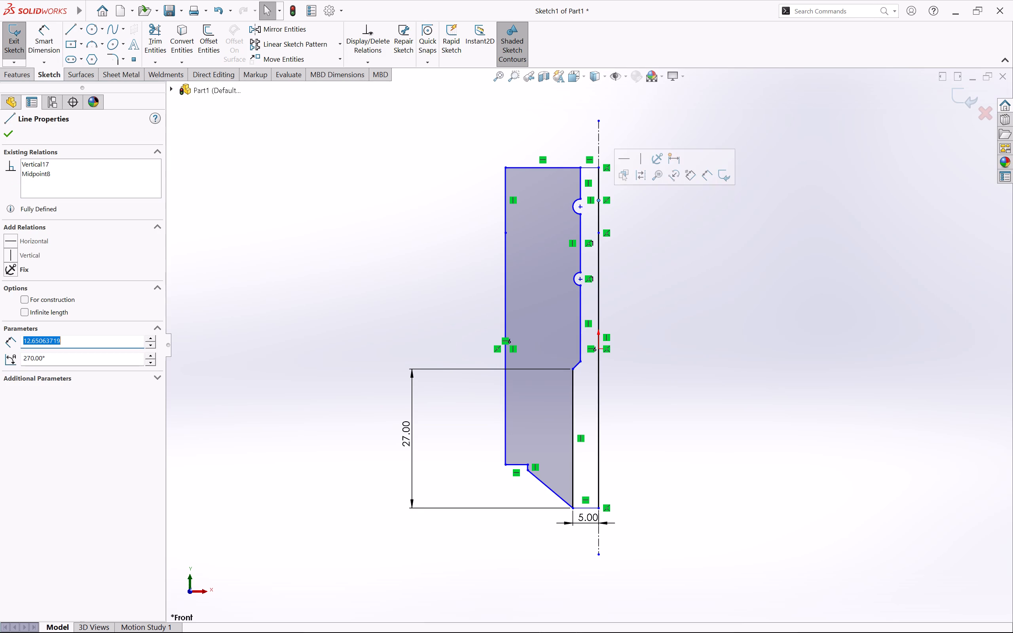
pyautogui.press('Delete')
pyautogui.click(593, 326)
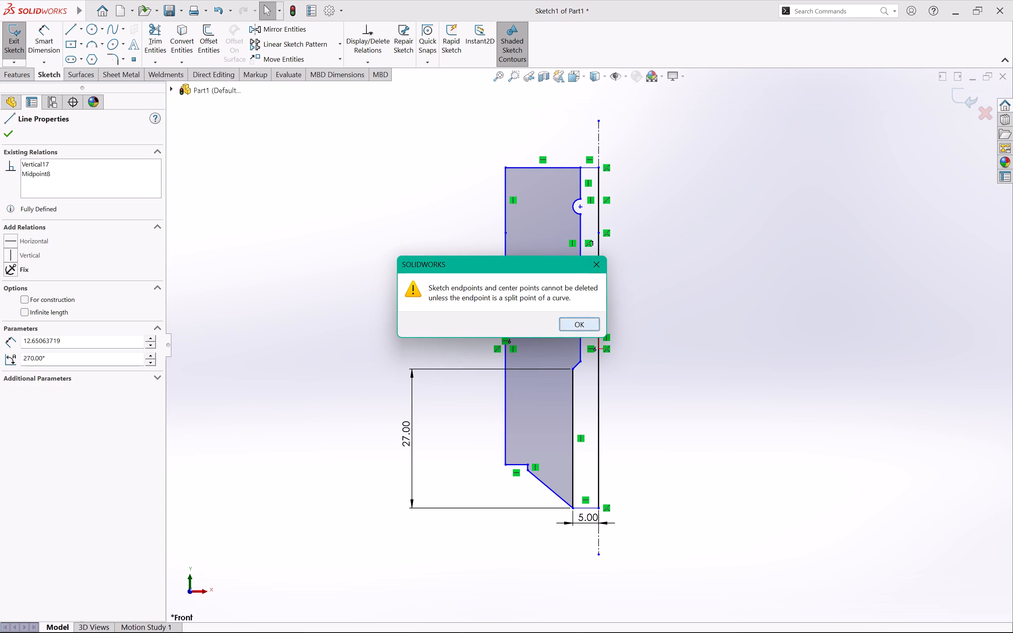
pyautogui.click(598, 211)
pyautogui.press('Delete')
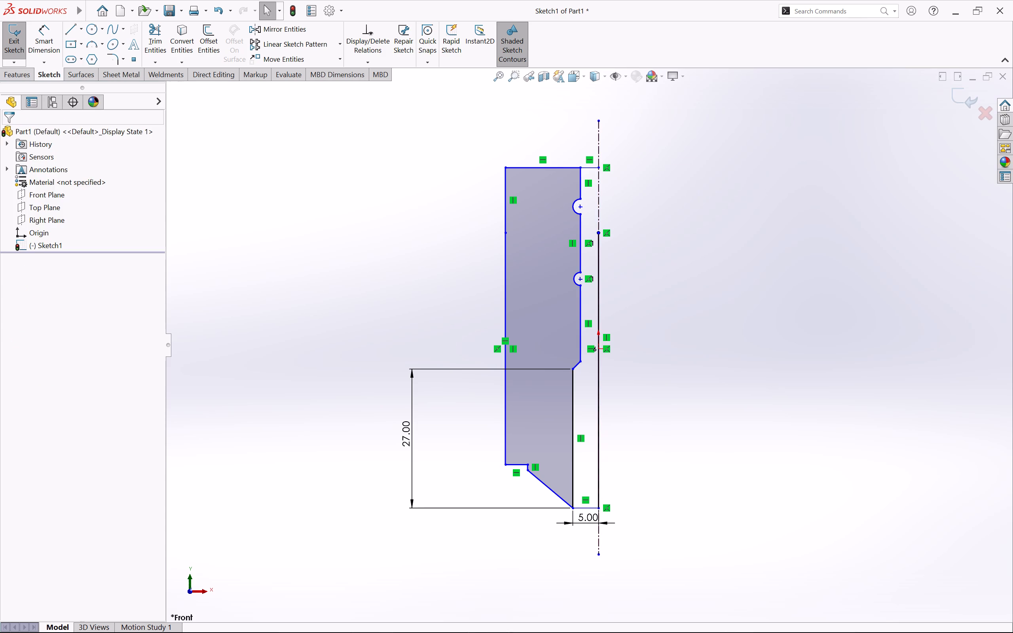
# Extend the remaining vertical line on the centerline up to the end of the top horizontal line.
pyautogui.moveTo(598, 232); pyautogui.dragTo(599, 182)
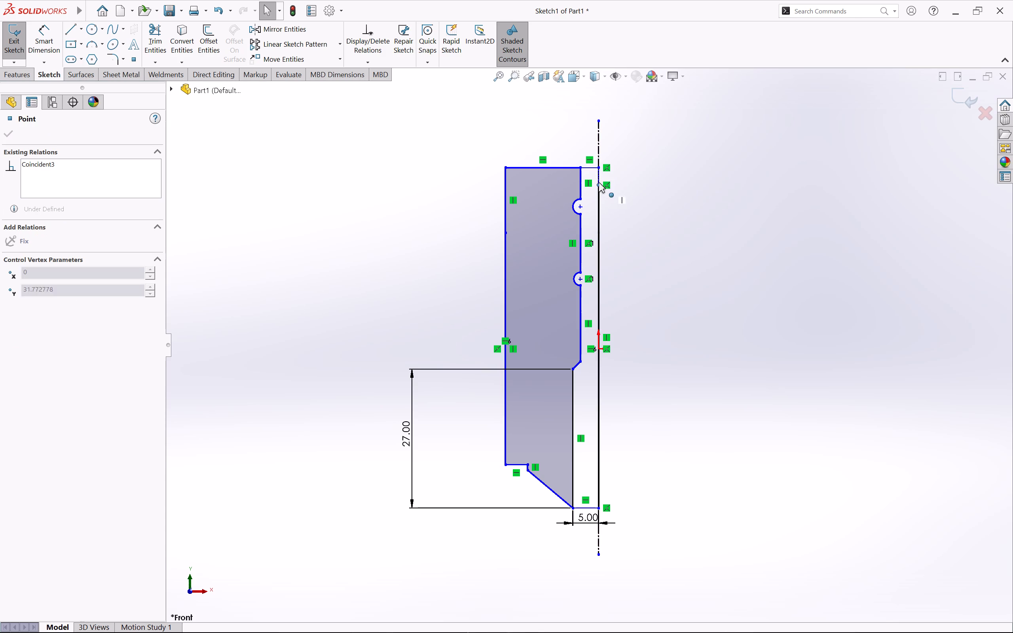
pyautogui.moveTo(599, 182); pyautogui.dragTo(598, 167)
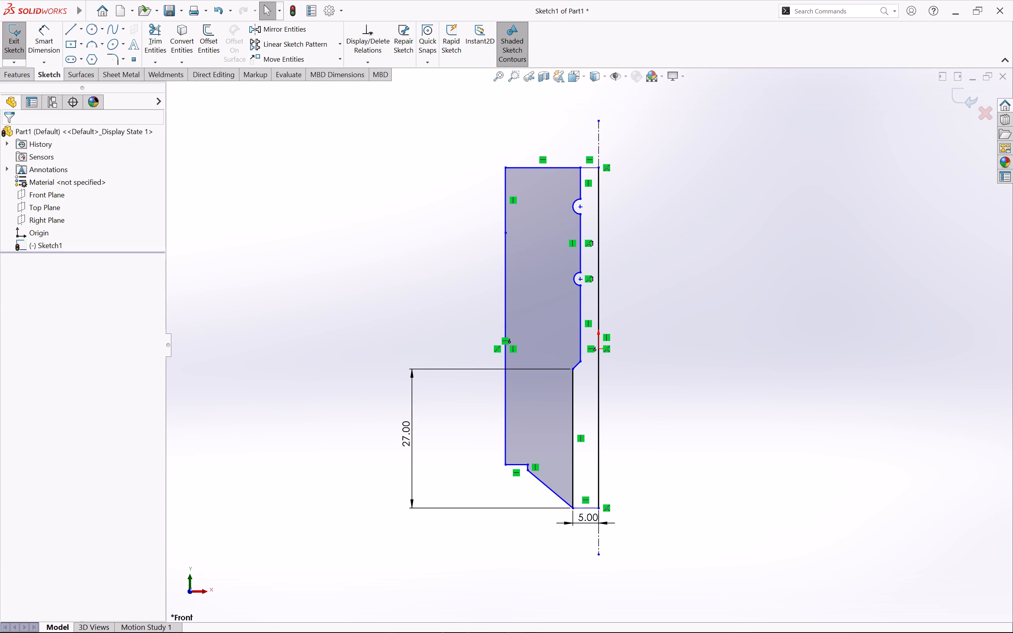
pyautogui.click(625, 211)
# Dimension the full vertical line on the centerline to 55 mm.
pyautogui.moveTo(675, 362); pyautogui.dragTo(694, 197, button='right')
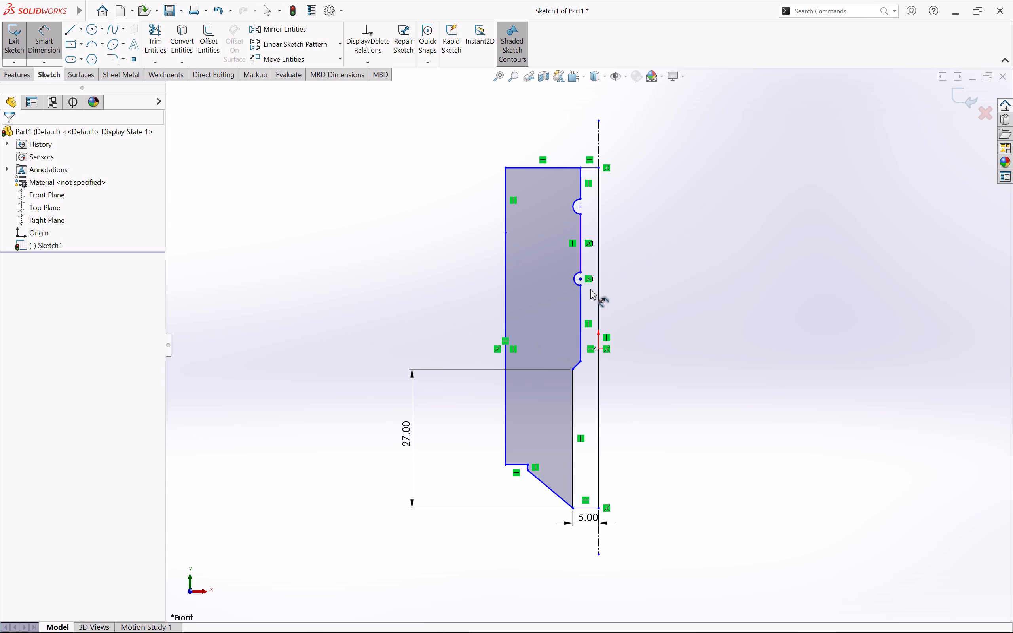
pyautogui.moveTo(599, 298); pyautogui.dragTo(606, 298)
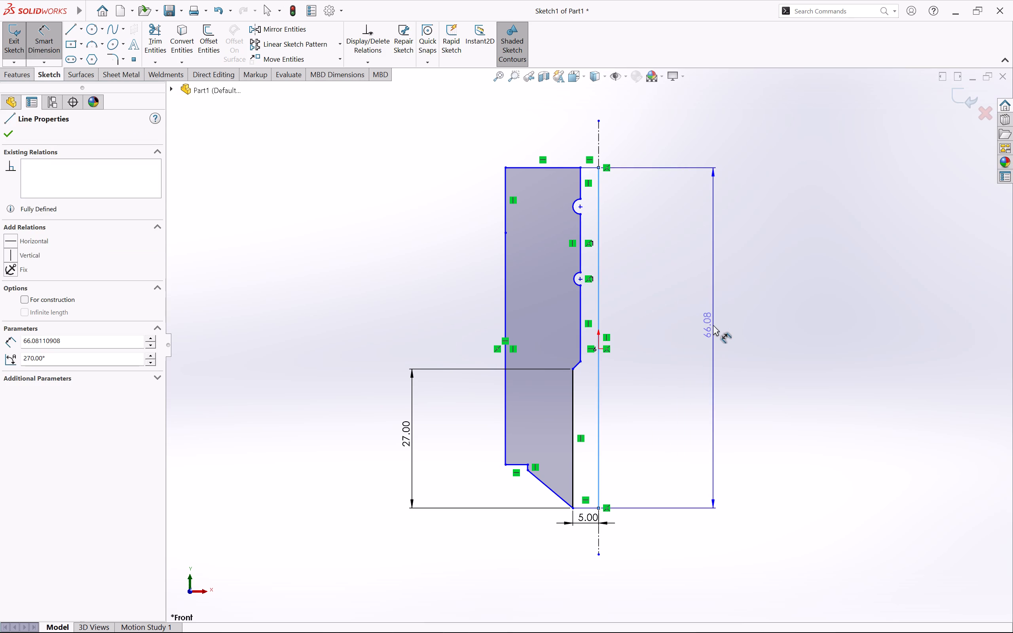
pyautogui.click(713, 325)
pyautogui.press('BackSpace')
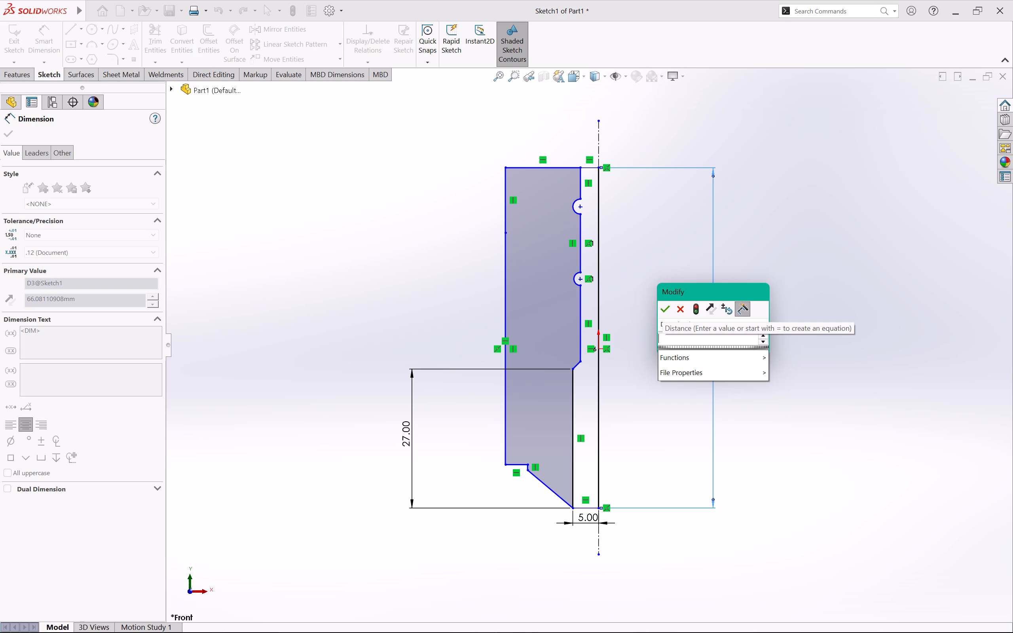
pyautogui.write('55')
pyautogui.press('Return')
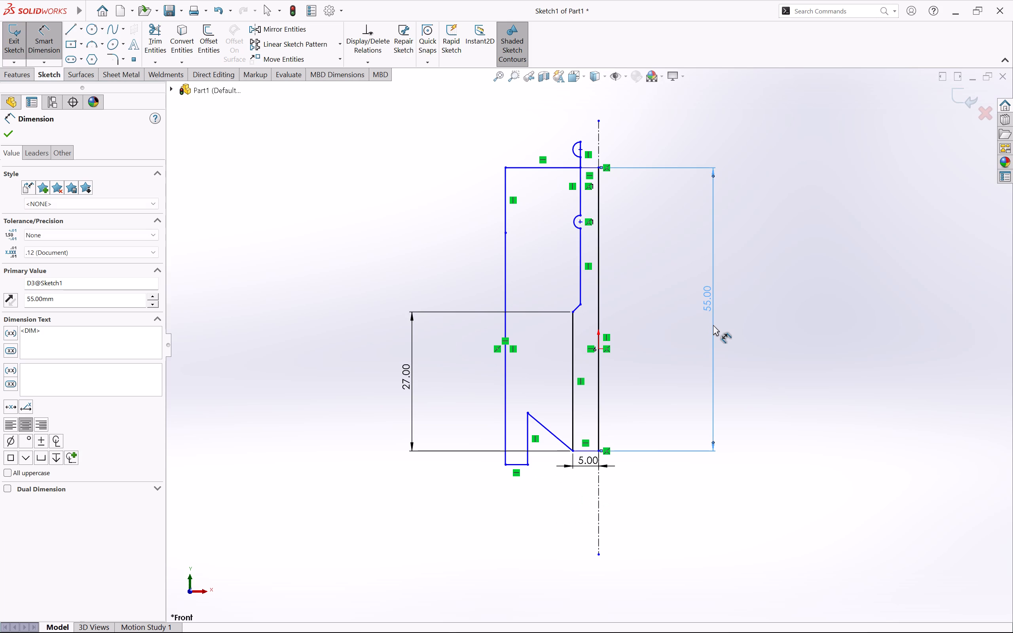
pyautogui.click(355, 249)
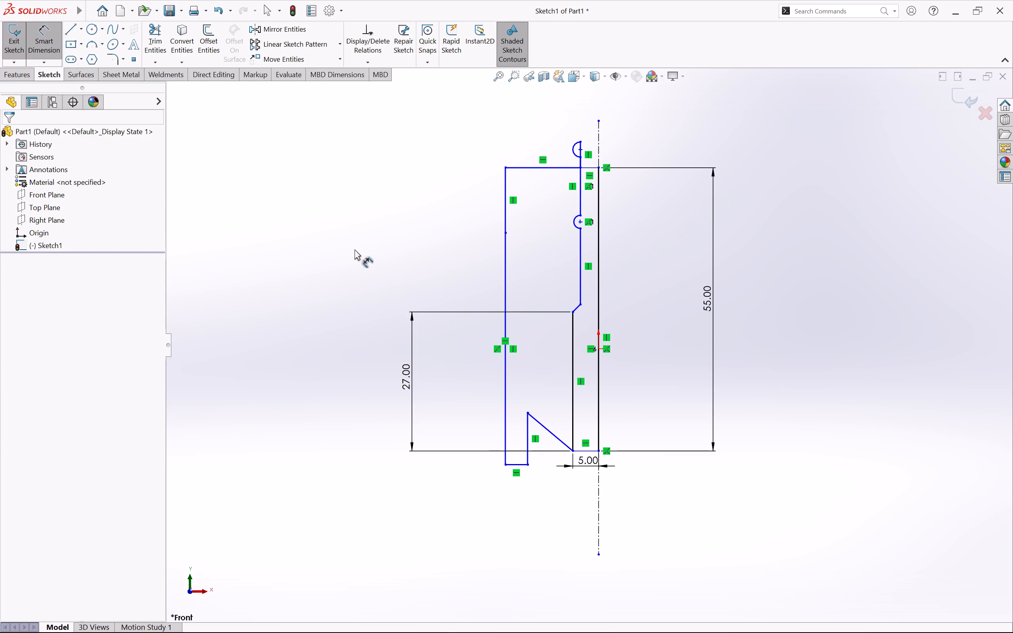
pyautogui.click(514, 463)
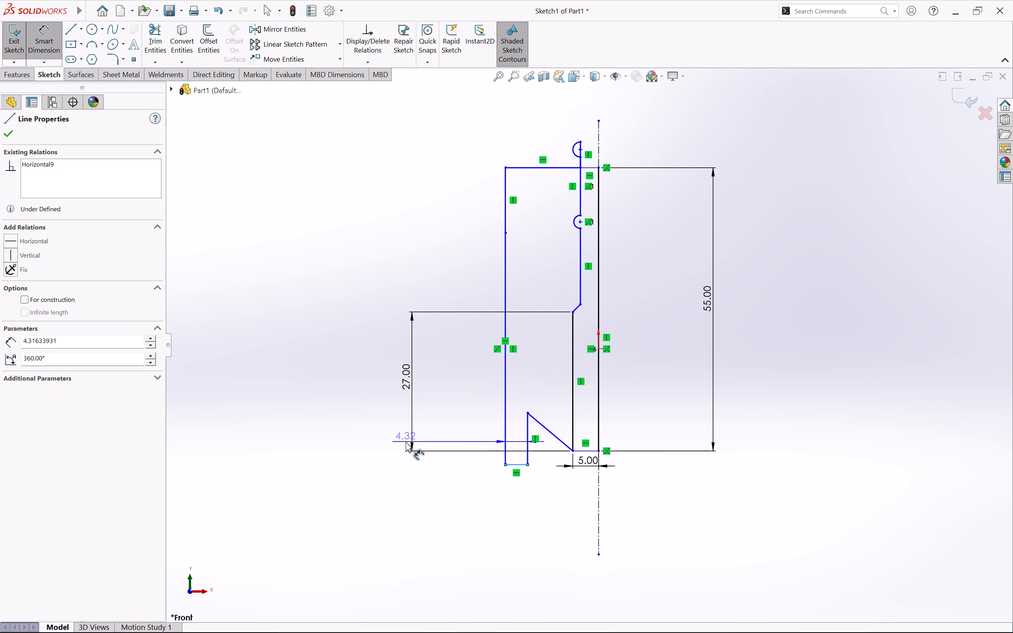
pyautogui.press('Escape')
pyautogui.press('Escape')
# Delete the outer profile lines: bottom horizontal, both outer verticals, inner lower vertical, slanted line and outer top horizontal.
pyautogui.click(521, 463)
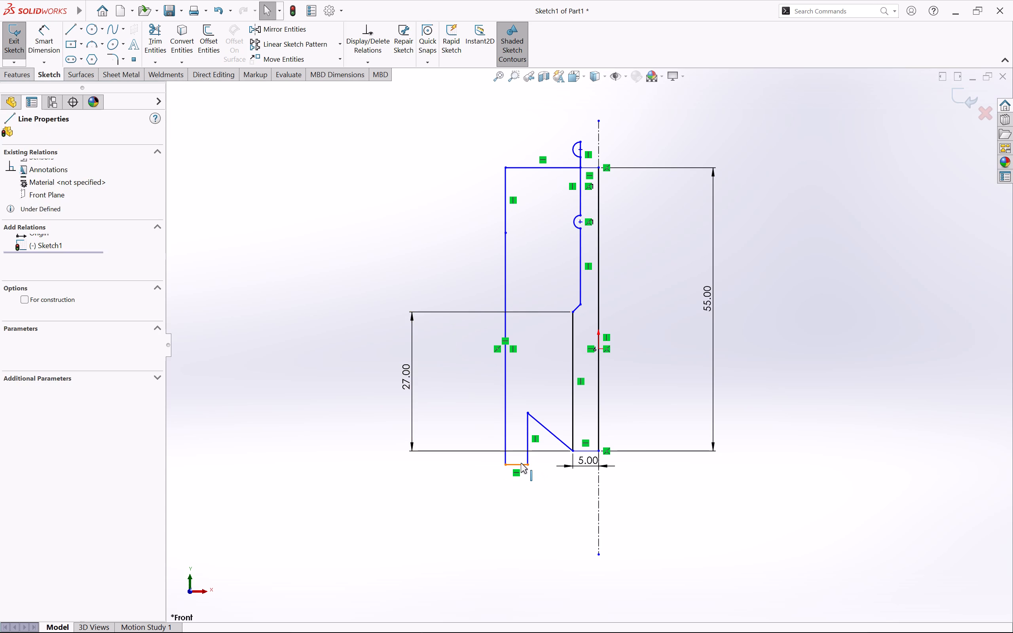
pyautogui.press('Delete')
pyautogui.click(506, 422)
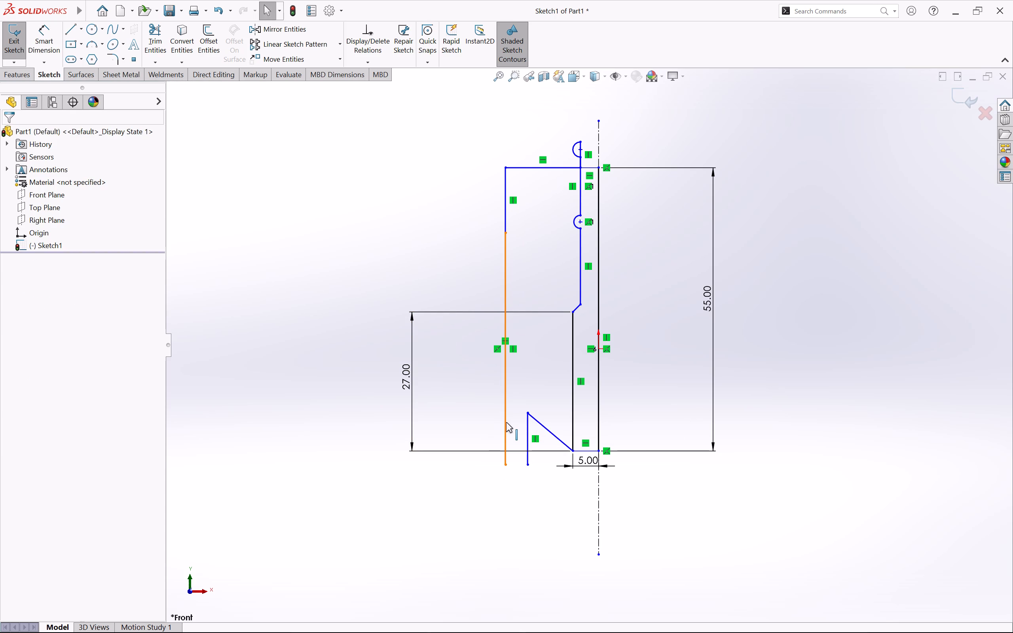
pyautogui.press('Delete')
pyautogui.click(506, 223)
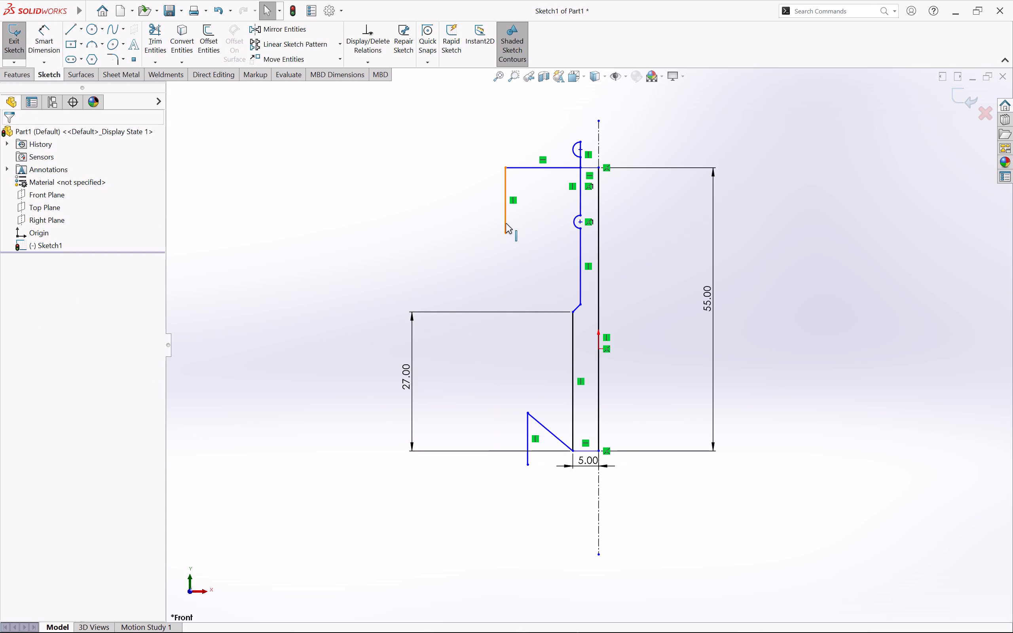
pyautogui.press('Delete')
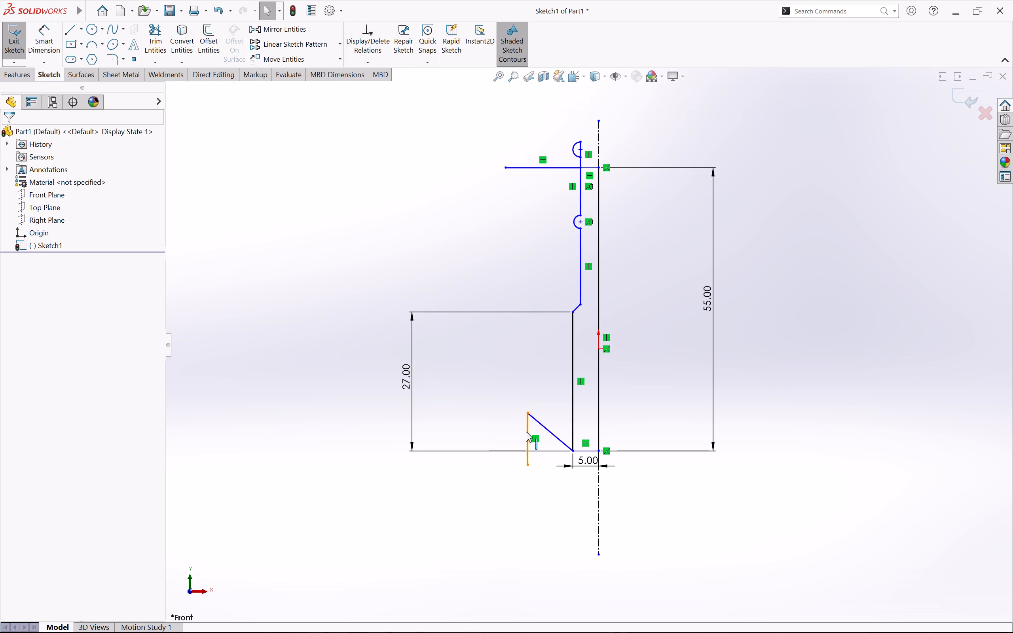
pyautogui.click(526, 432)
pyautogui.press('Delete')
pyautogui.click(542, 425)
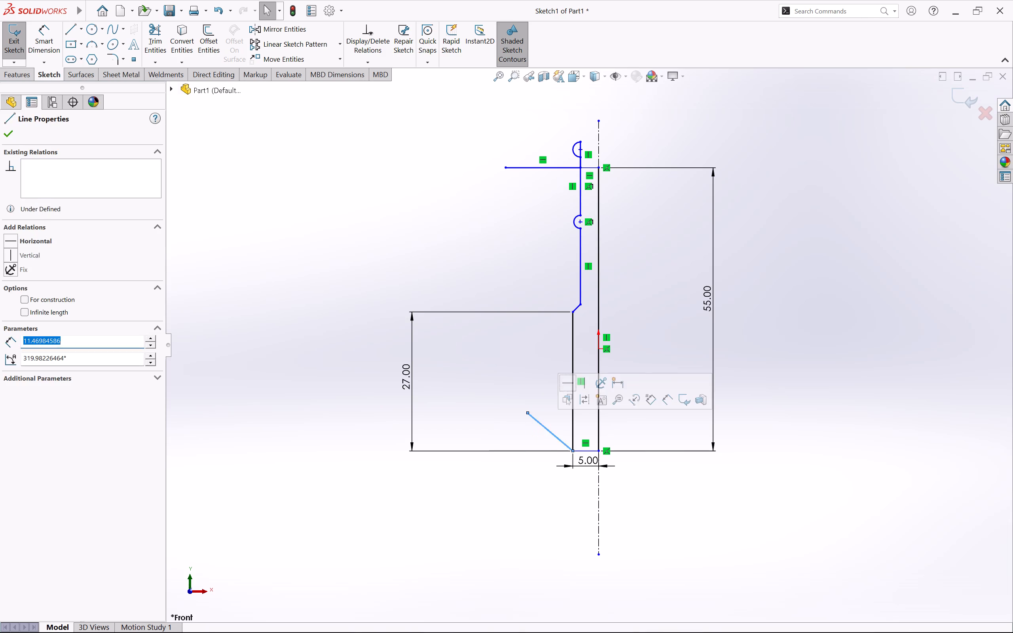
pyautogui.press('Delete')
pyautogui.click(540, 170)
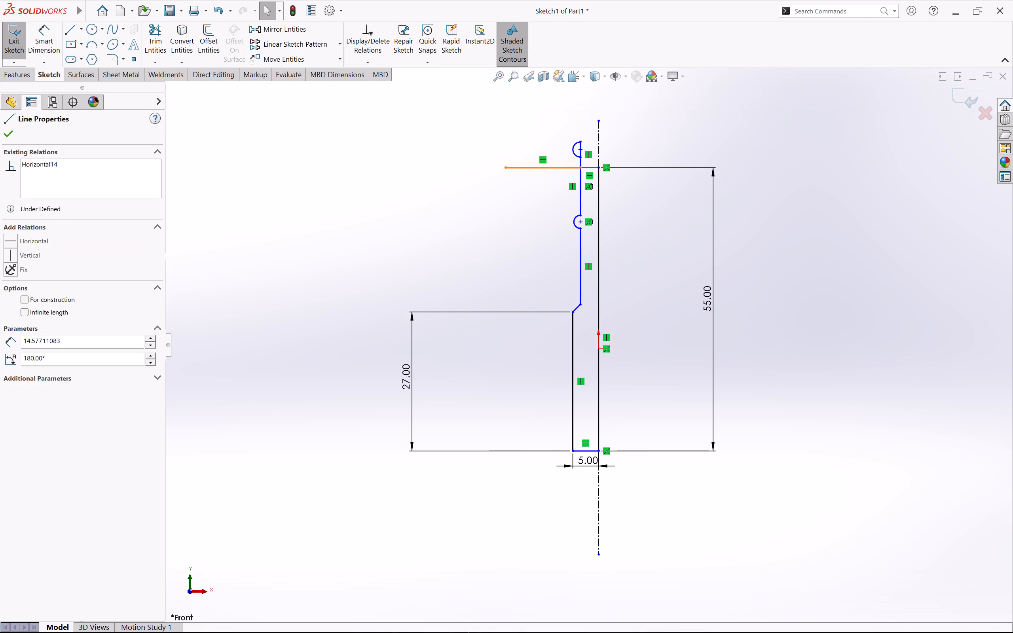
pyautogui.press('Delete')
# Delete the short top horizontal line, the upper semicircular groove and both vertical segments above the lower groove.
pyautogui.click(585, 170)
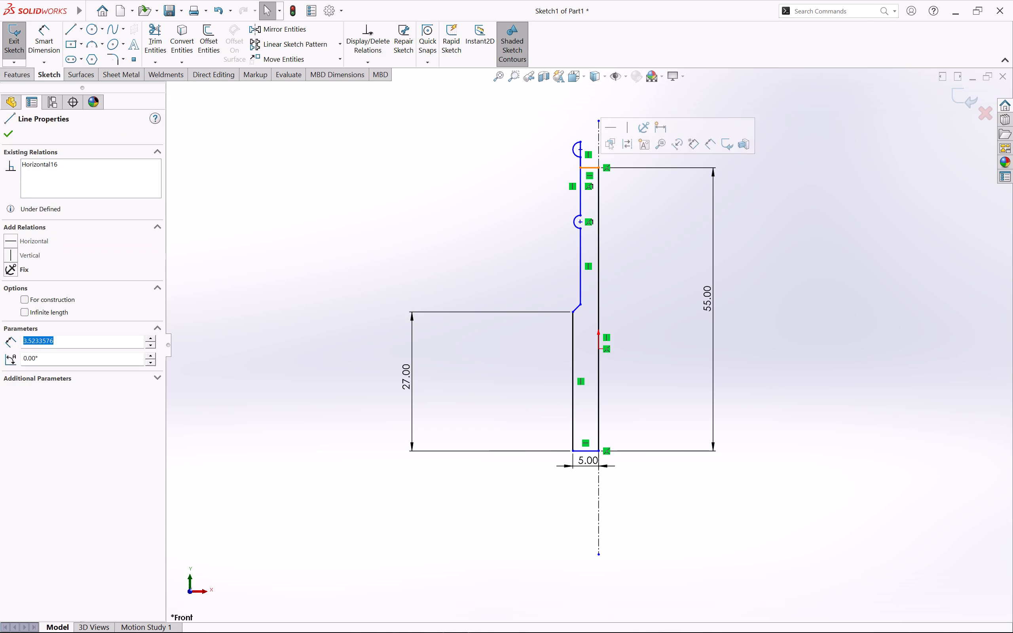
pyautogui.press('Delete')
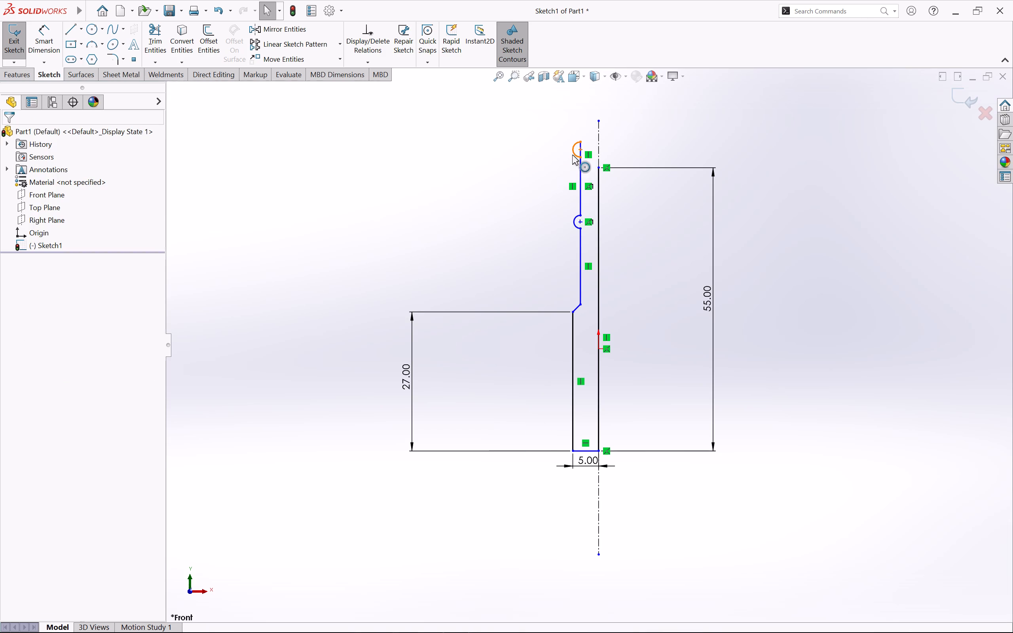
pyautogui.click(572, 155)
pyautogui.press('Delete')
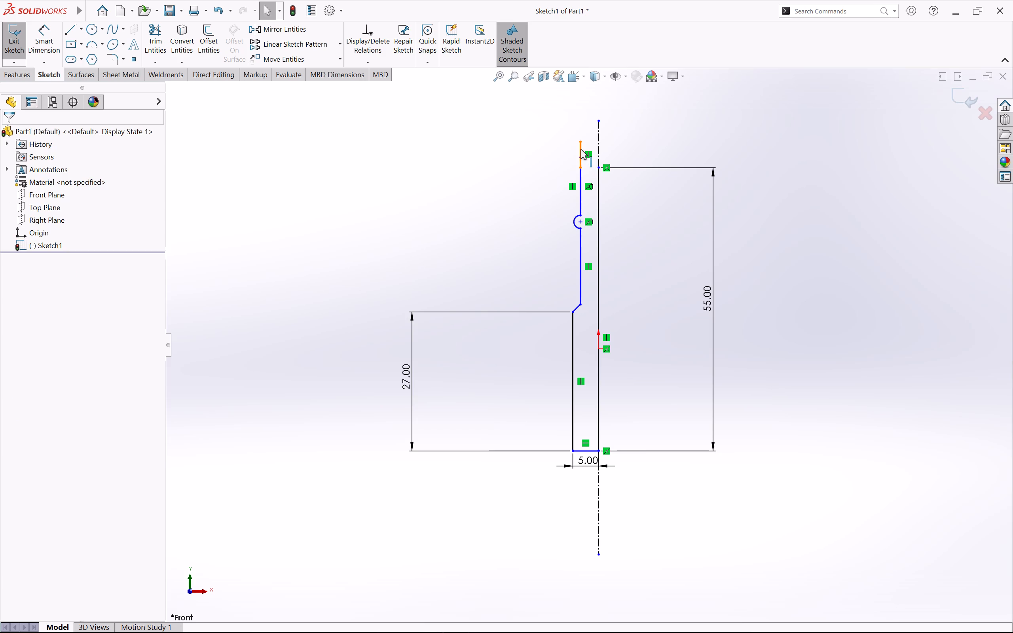
pyautogui.click(580, 149)
pyautogui.press('Delete')
pyautogui.click(579, 176)
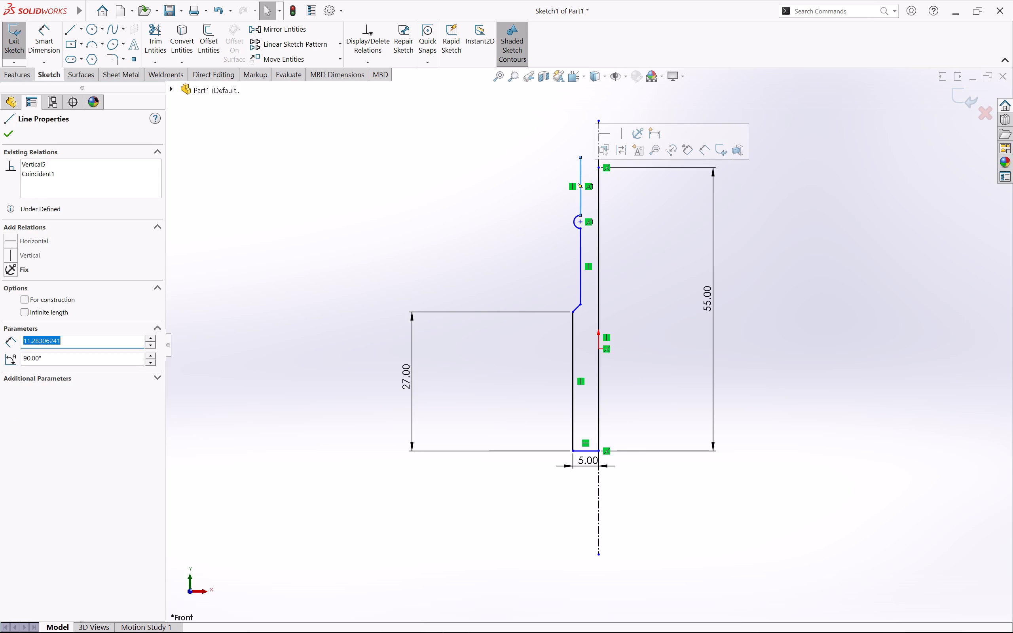
pyautogui.press('Delete')
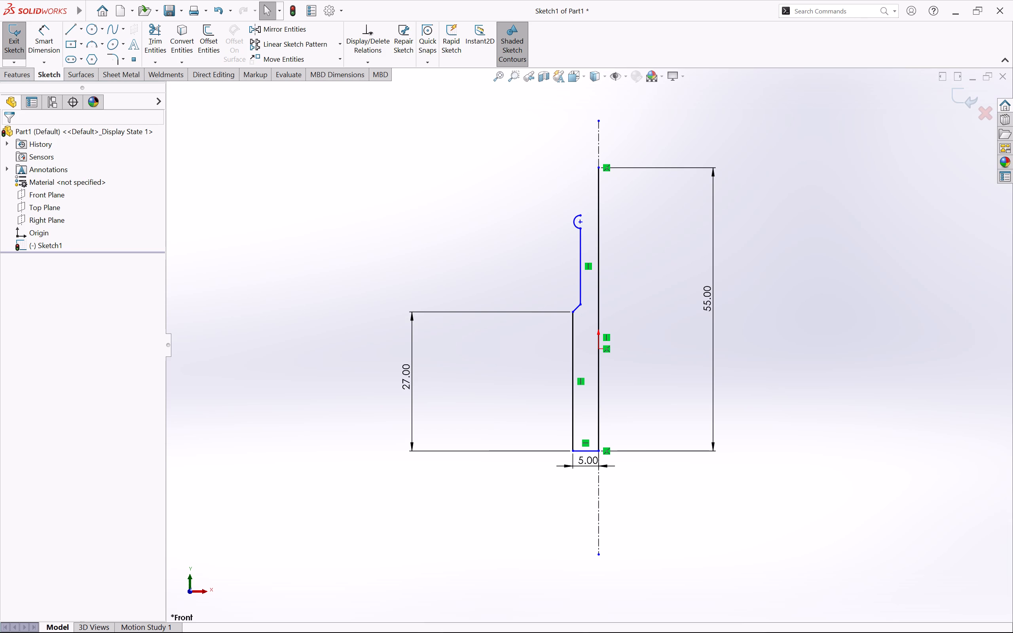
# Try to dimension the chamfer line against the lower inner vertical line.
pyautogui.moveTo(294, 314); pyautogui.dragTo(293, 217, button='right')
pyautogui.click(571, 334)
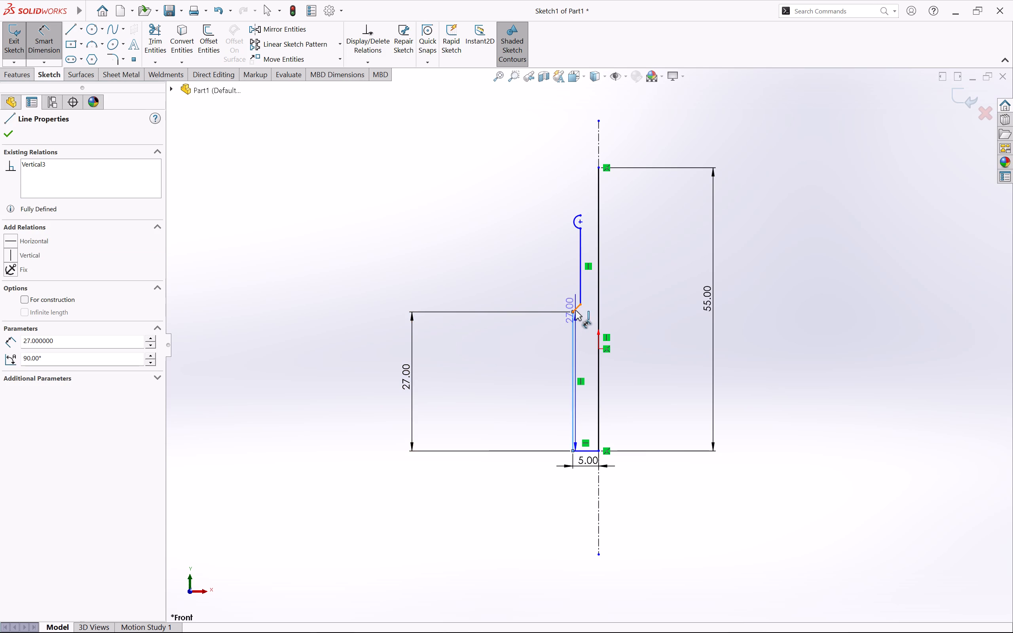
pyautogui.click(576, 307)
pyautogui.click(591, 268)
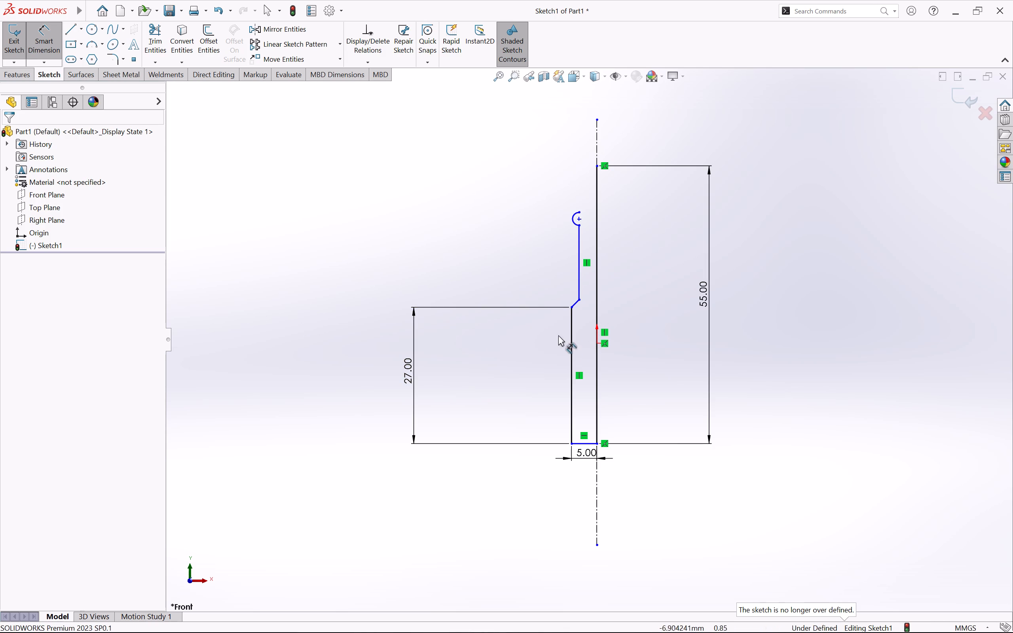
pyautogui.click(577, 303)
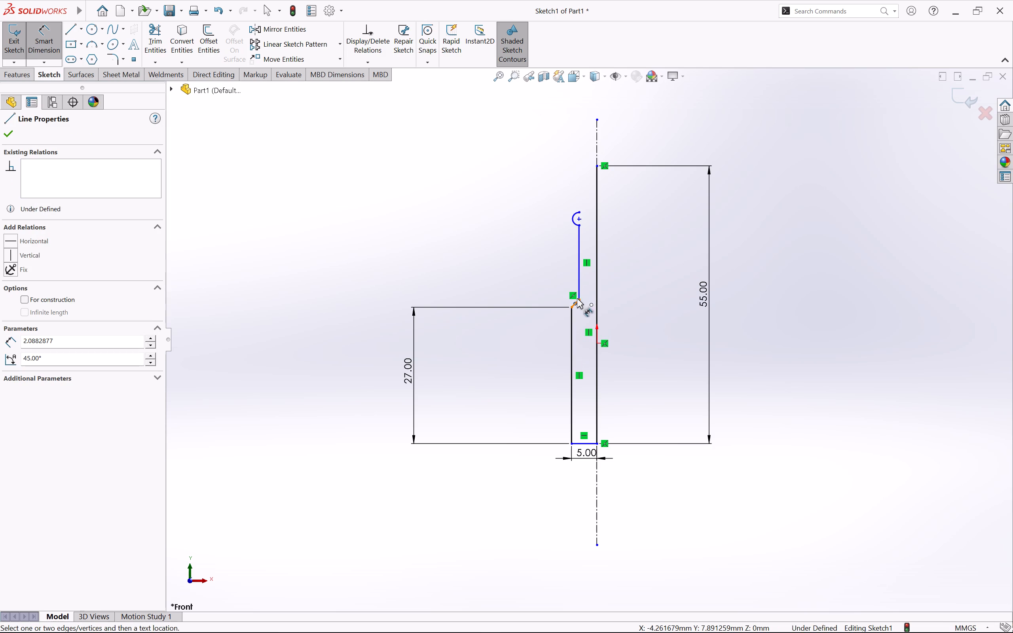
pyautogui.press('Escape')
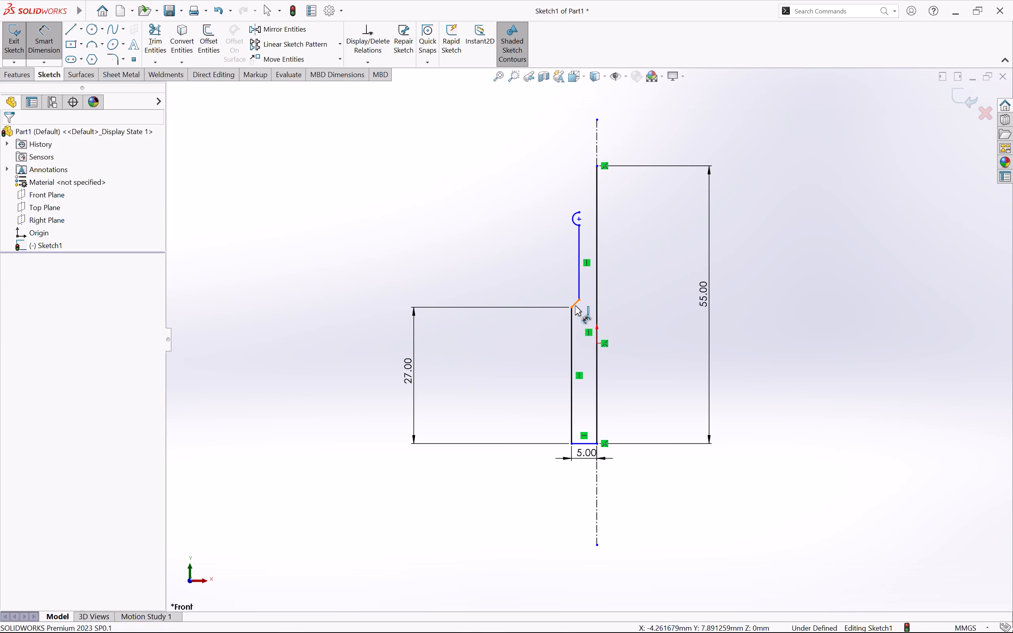
# Dimension the angle between the chamfer line and the lower inner vertical line at 45°.
pyautogui.click(575, 305)
pyautogui.click(570, 329)
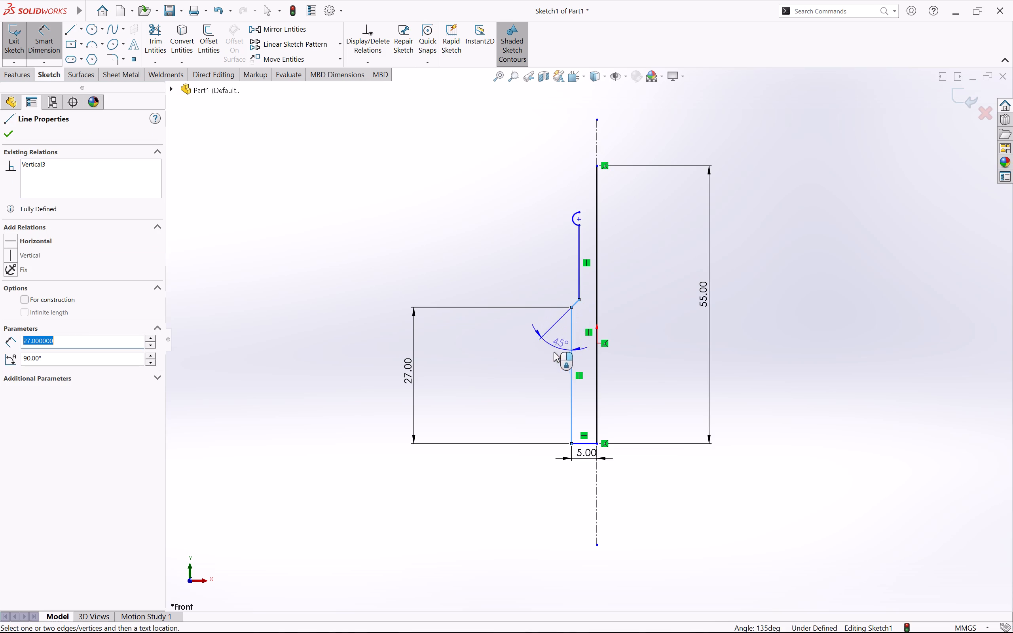
pyautogui.click(547, 360)
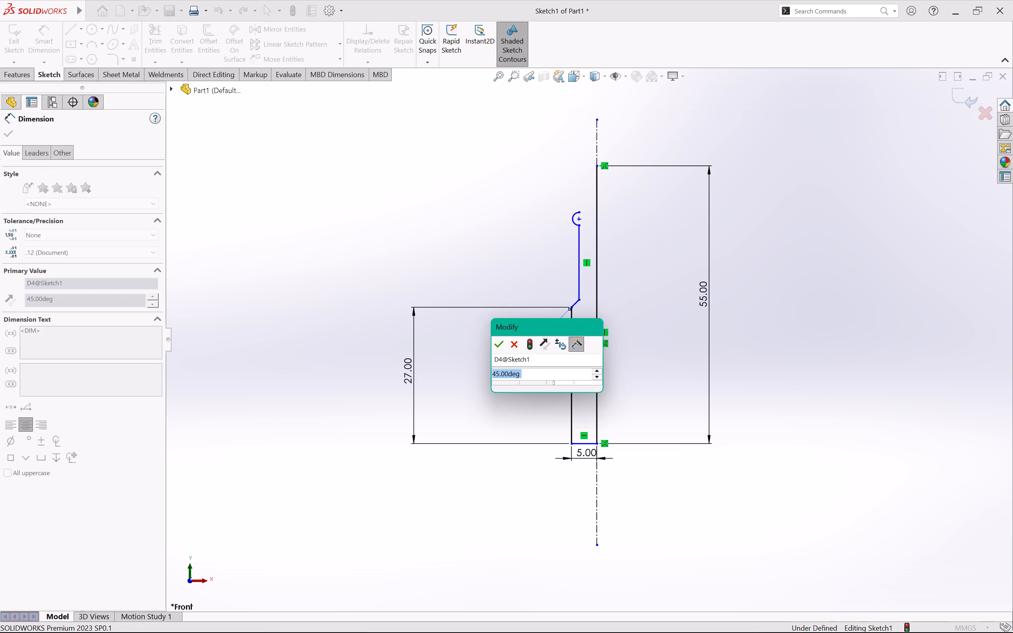
pyautogui.click(499, 348)
# Dimension the chamfer's vertical height to 1 mm, placing the dimension above the 27 mm one.
pyautogui.moveTo(488, 259); pyautogui.dragTo(469, 137, button='right')
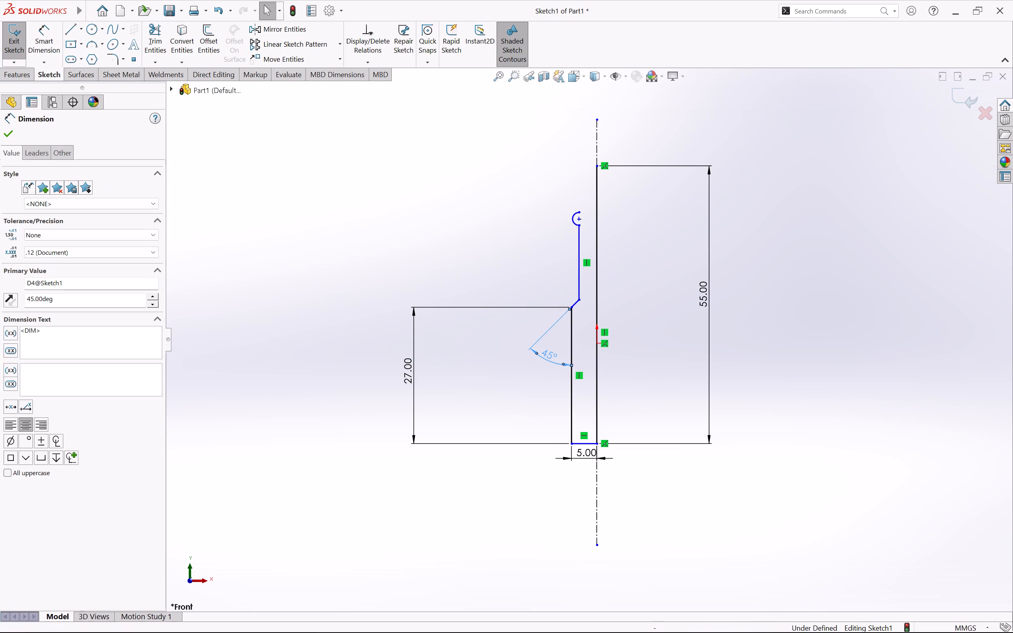
pyautogui.moveTo(499, 235); pyautogui.dragTo(499, 163, button='right')
pyautogui.click(577, 302)
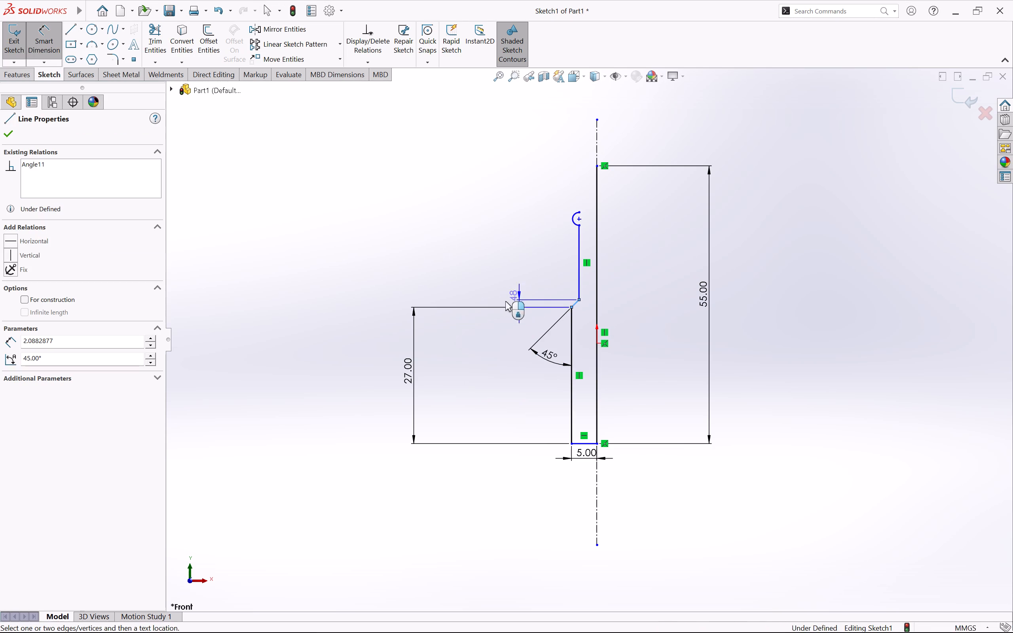
pyautogui.click(381, 305)
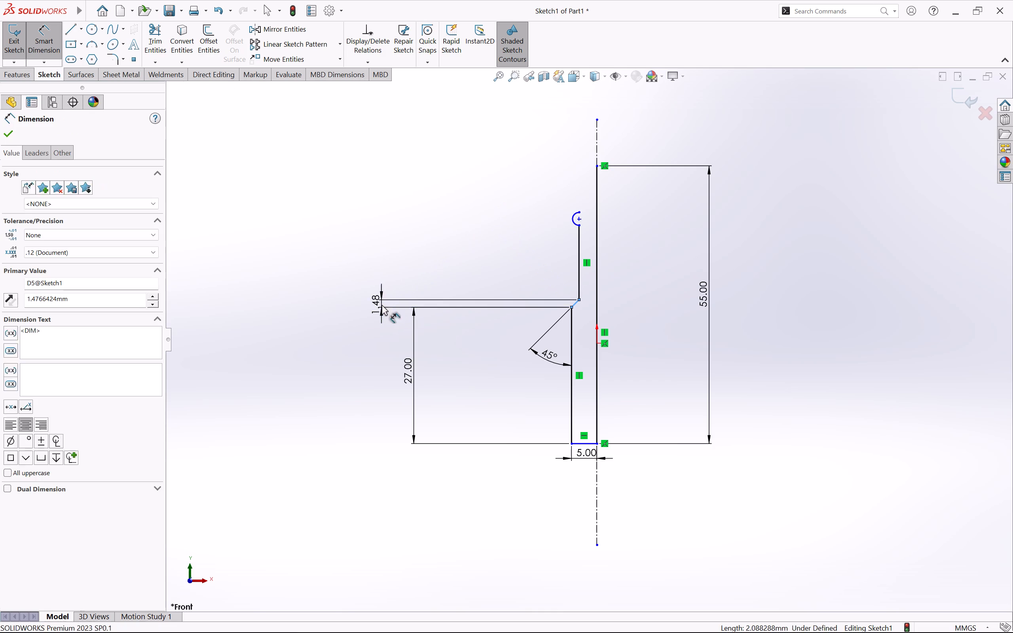
pyautogui.press('BackSpace')
pyautogui.press('1')
pyautogui.press('Return')
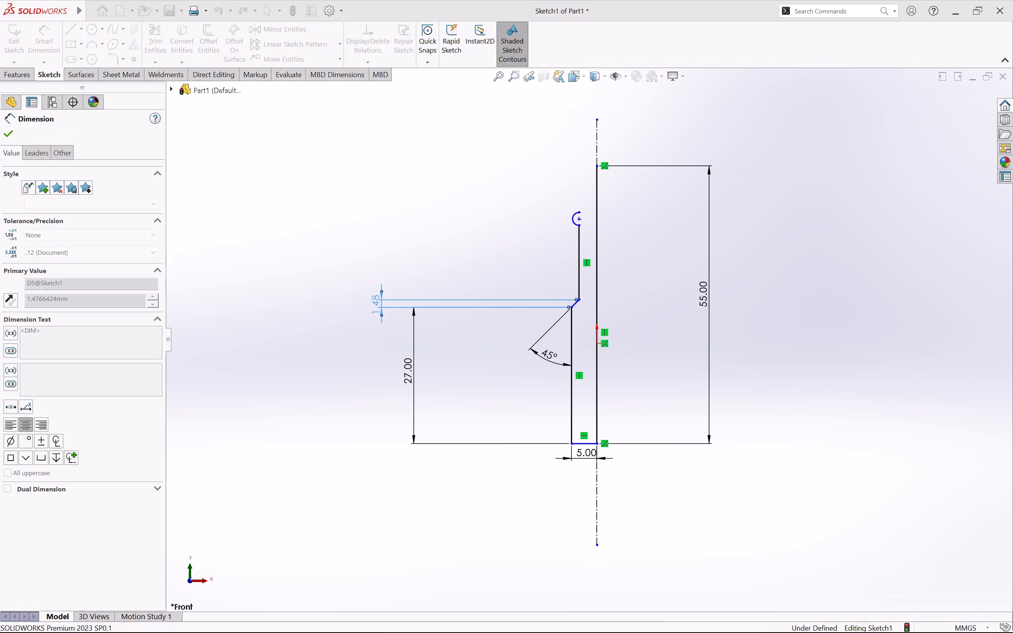
pyautogui.click(398, 249)
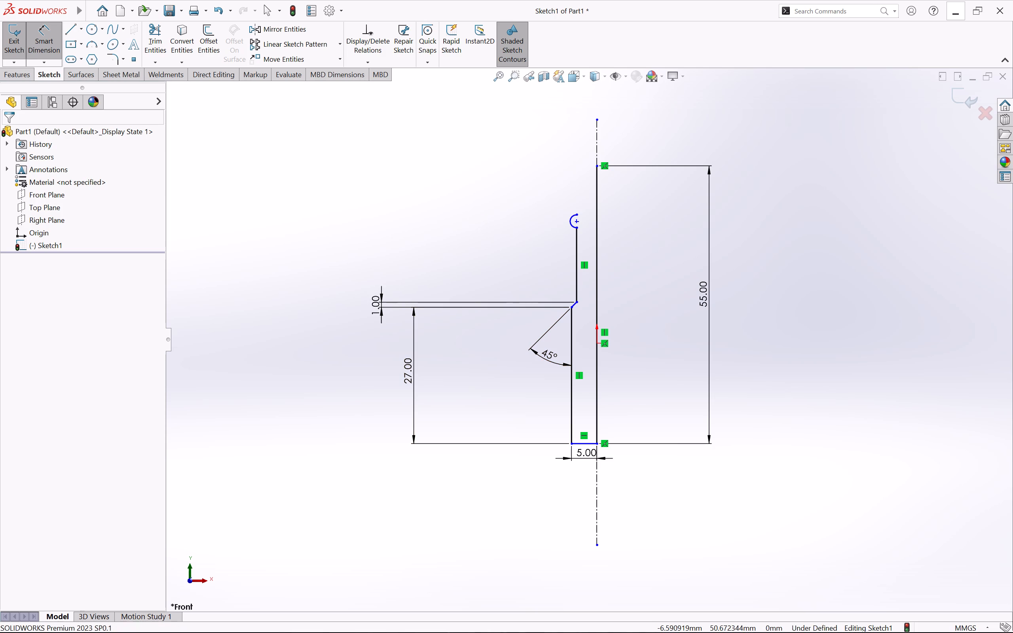
# Draw a vertical line about 4.3 mm long upward from the upper end of the remaining semicircular groove.
pyautogui.click(67, 31)
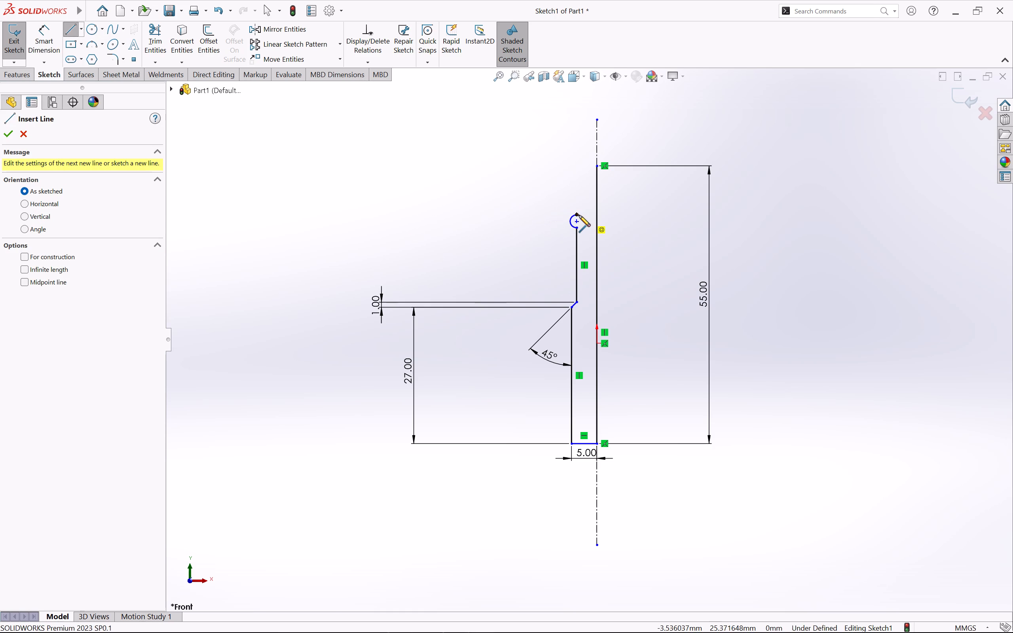
pyautogui.click(579, 215)
pyautogui.click(577, 193)
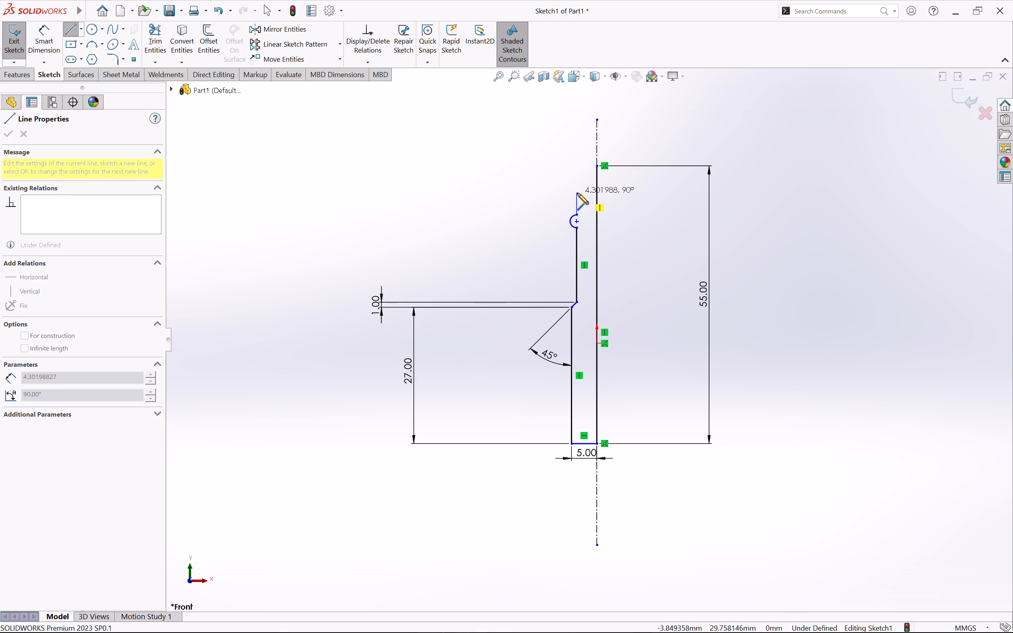
pyautogui.press('Escape')
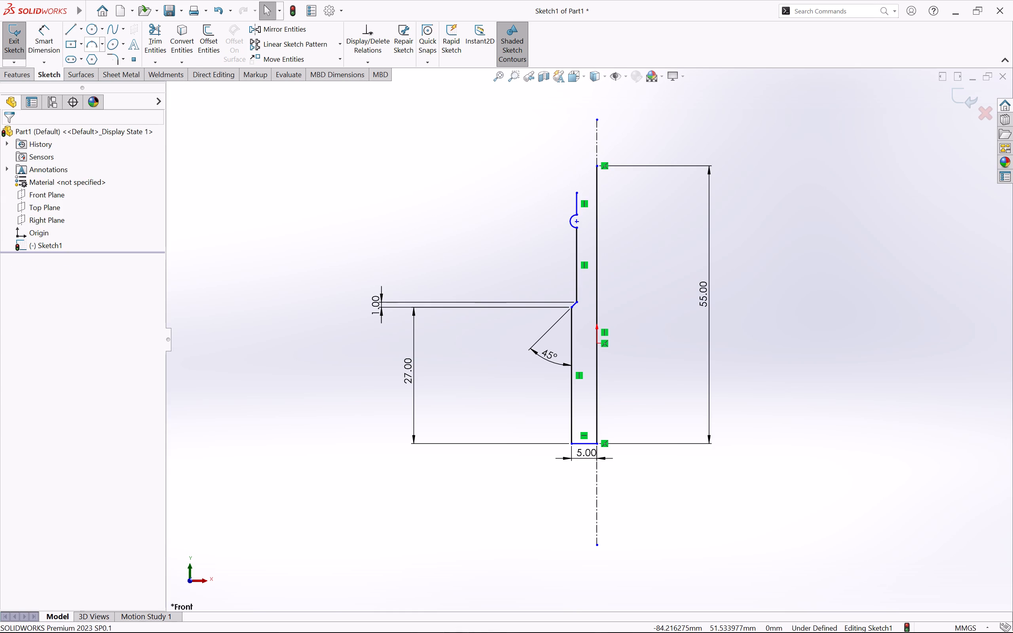
# Draw a three-point semicircular arc of about 1.5 mm radius from the new vertical line's upper end, bulging away from the centerline.
pyautogui.click(84, 46)
pyautogui.click(94, 48)
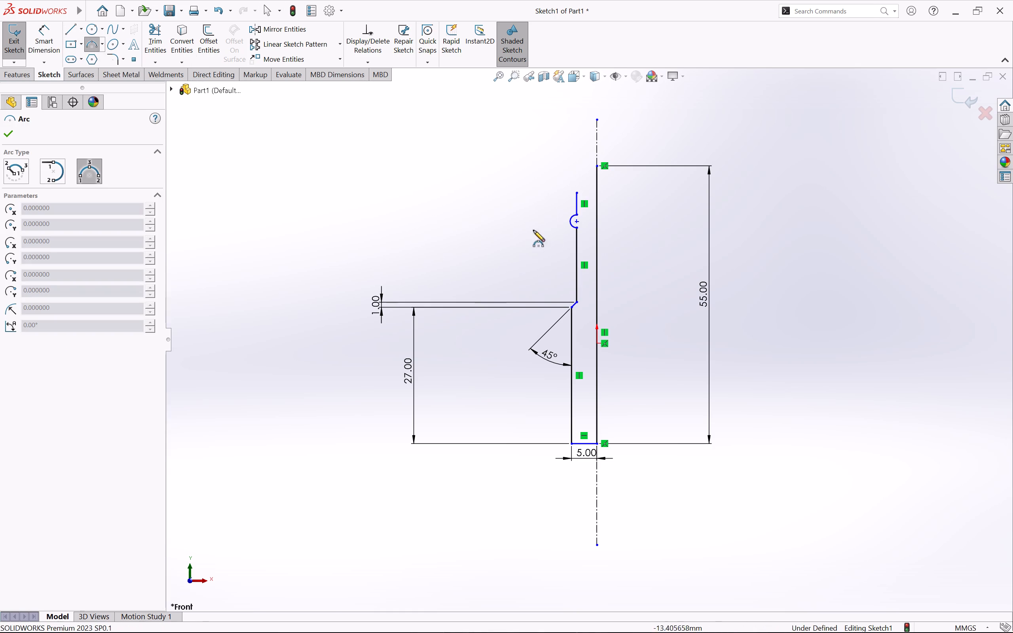
pyautogui.click(577, 194)
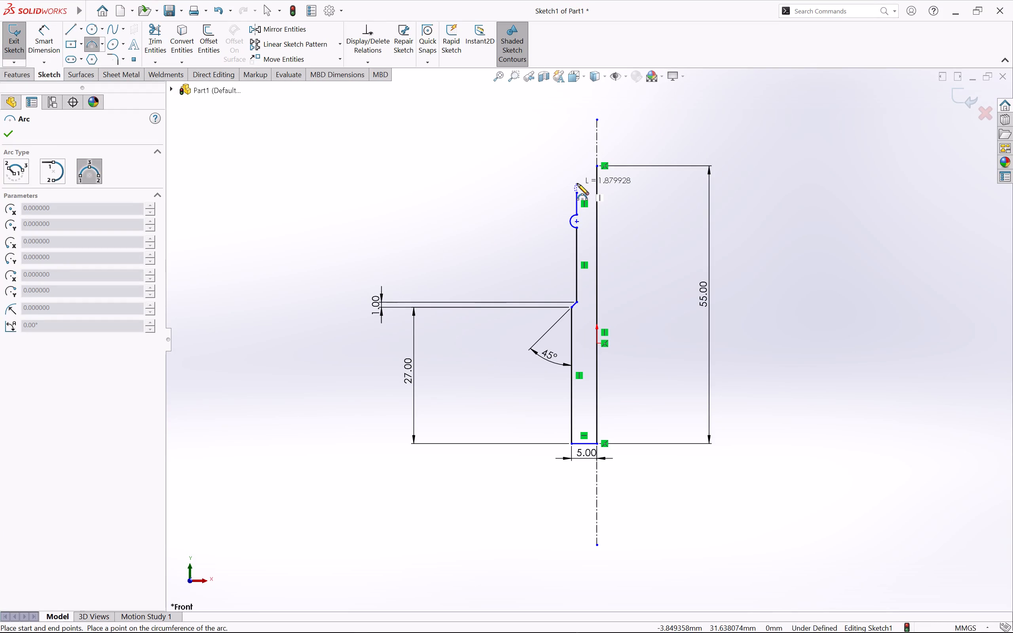
pyautogui.click(576, 178)
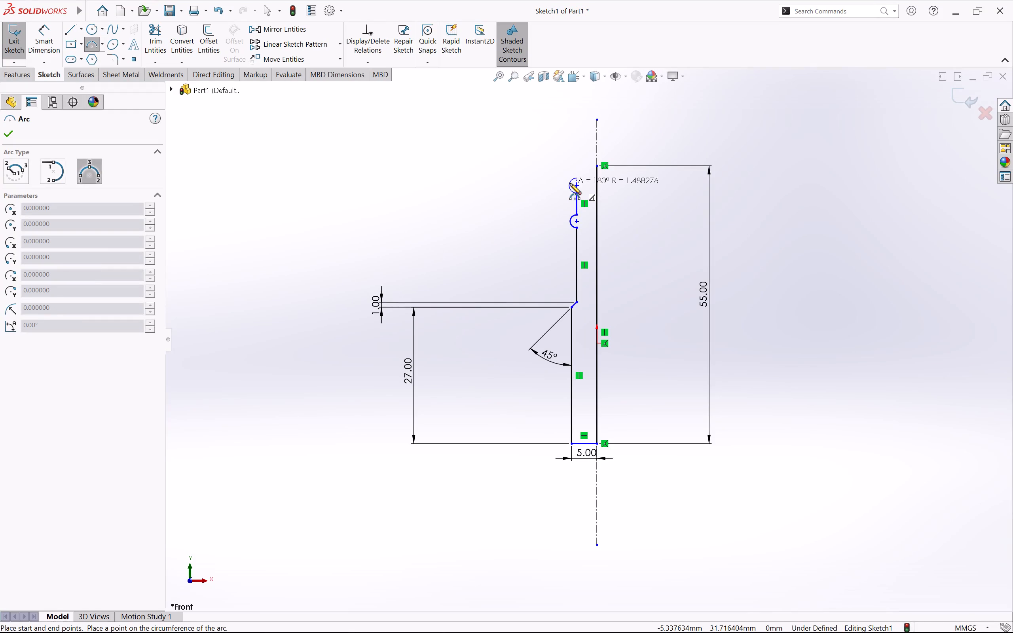
pyautogui.click(570, 183)
pyautogui.press('Escape')
# Draw connected lines from the upper groove's top end: up about 2.4 mm, horizontally about 16 mm away from the centerline, and down about 46 mm.
pyautogui.click(72, 30)
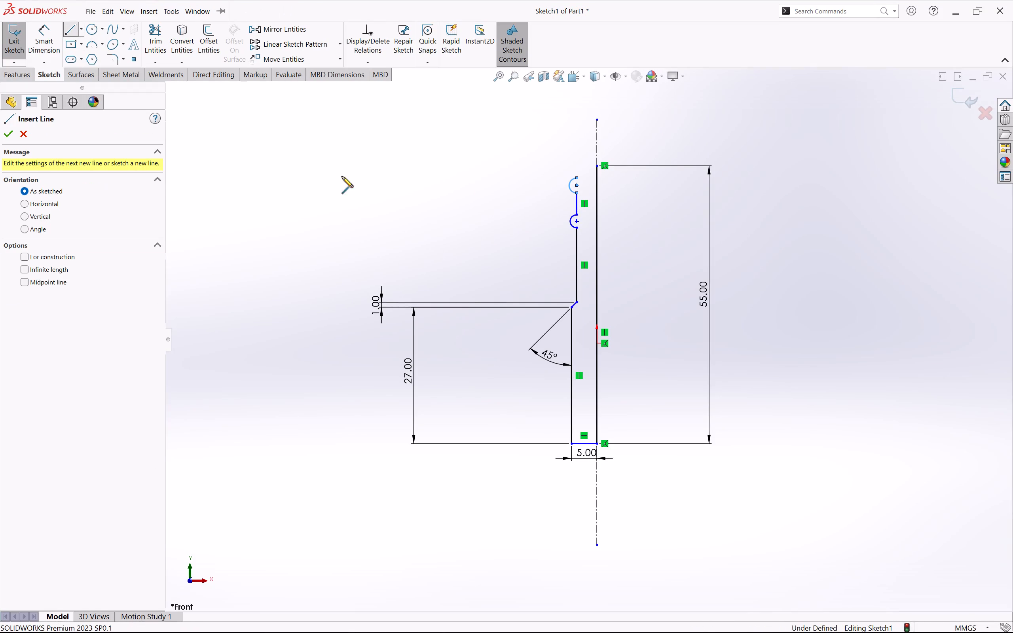
pyautogui.click(576, 176)
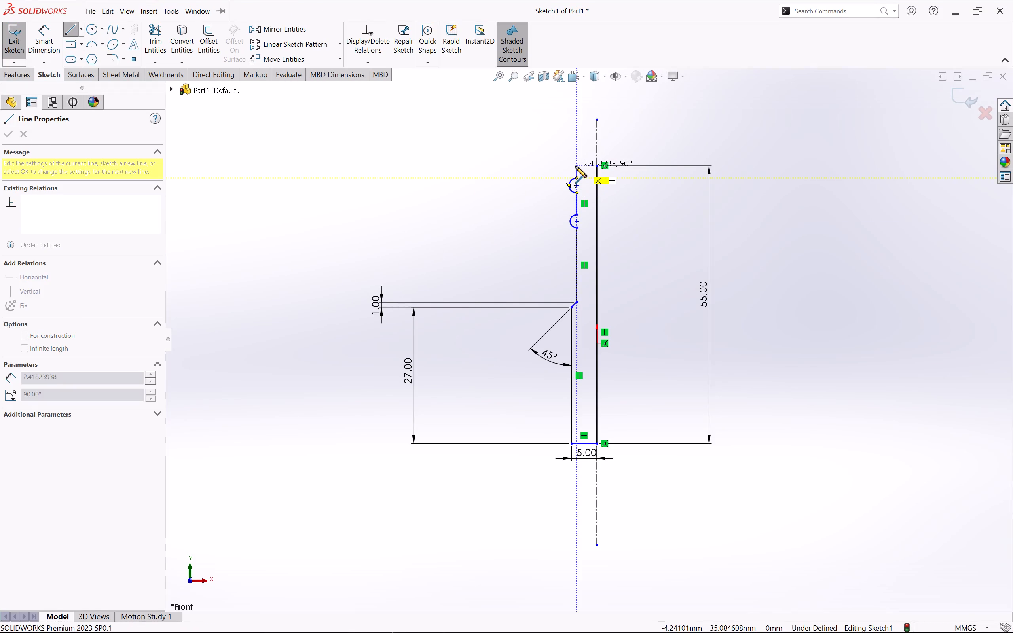
pyautogui.click(575, 166)
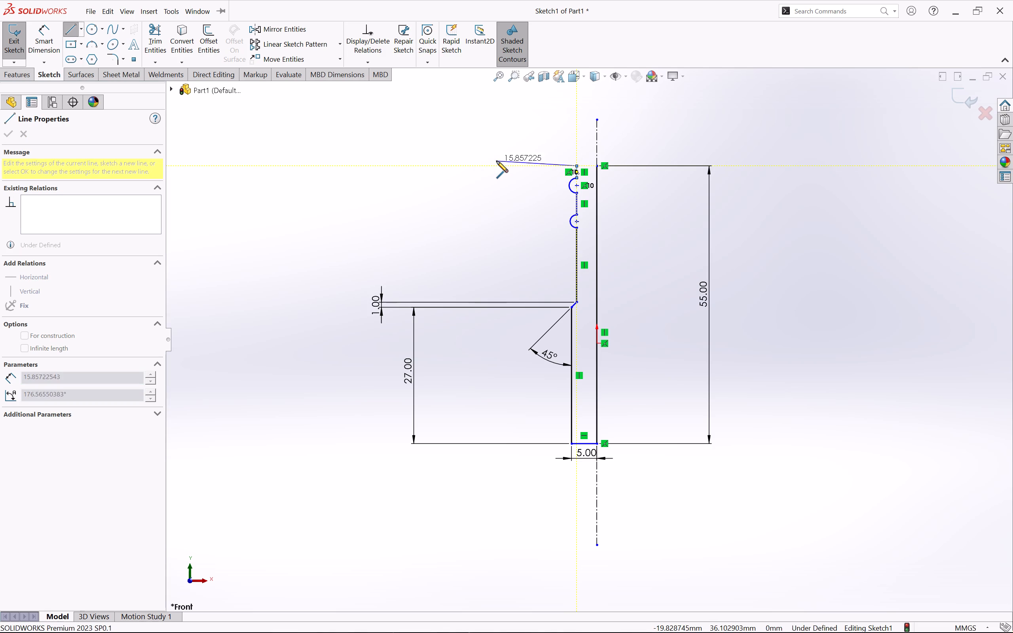
pyautogui.click(497, 165)
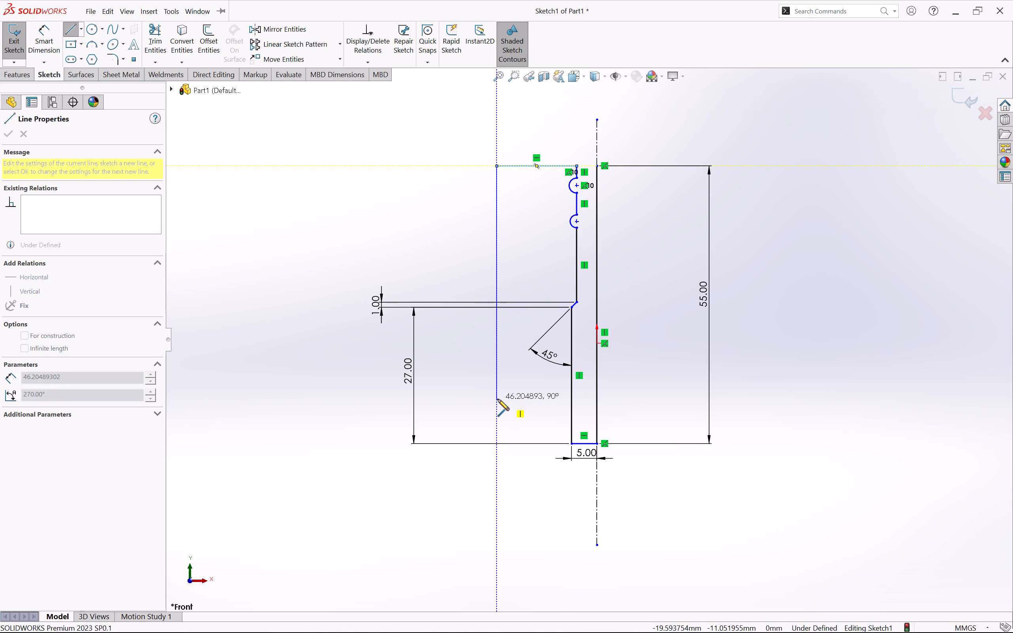
pyautogui.click(498, 399)
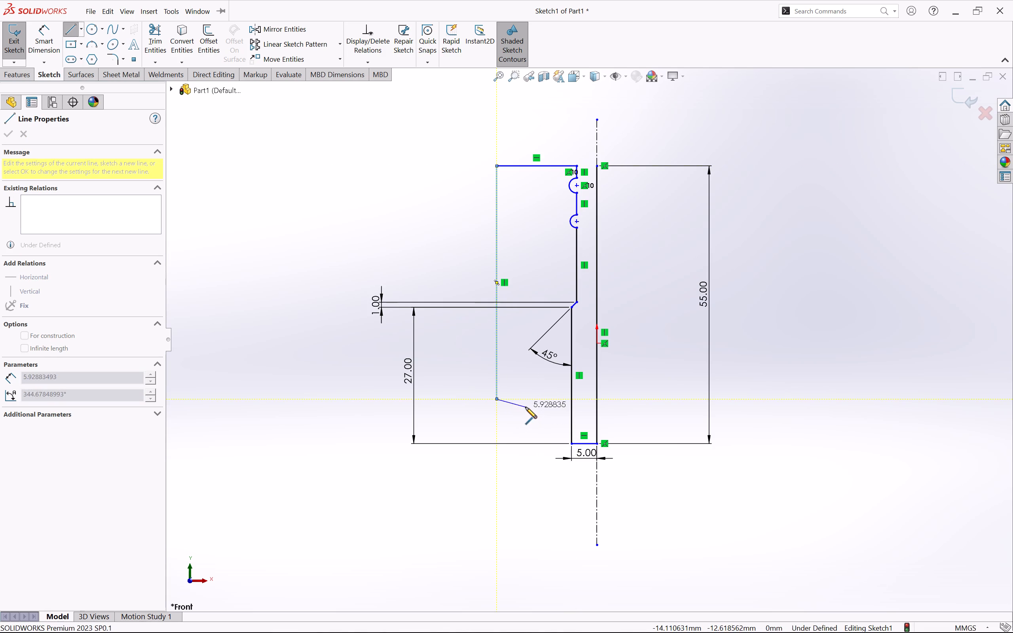
# Close the profile with a horizontal line inward, a short vertical line down, and a slanted line about 7.1 mm long to the bottom corner.
pyautogui.click(540, 401)
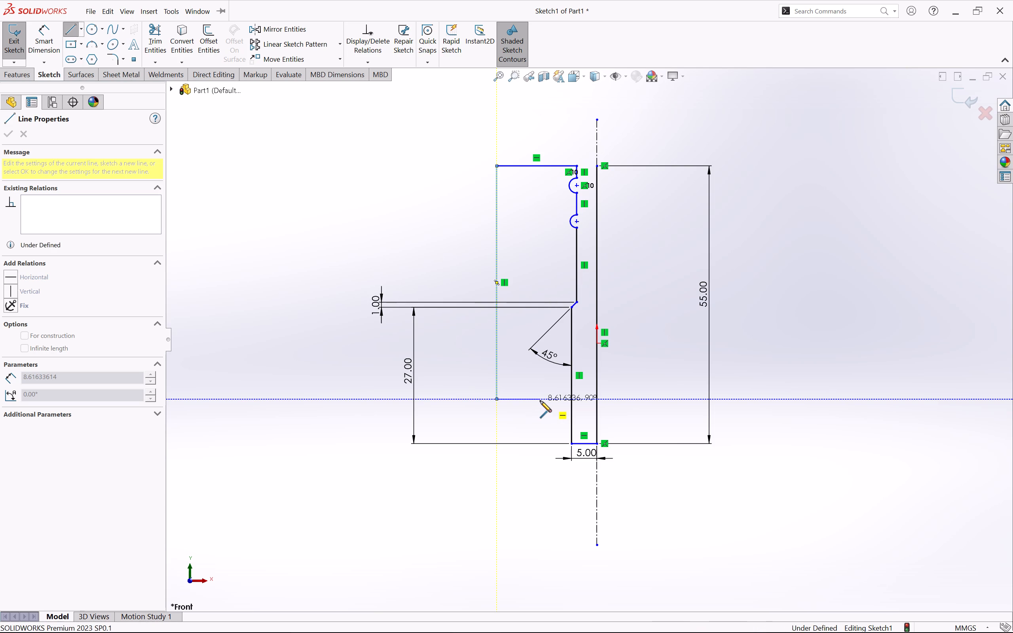
pyautogui.click(540, 426)
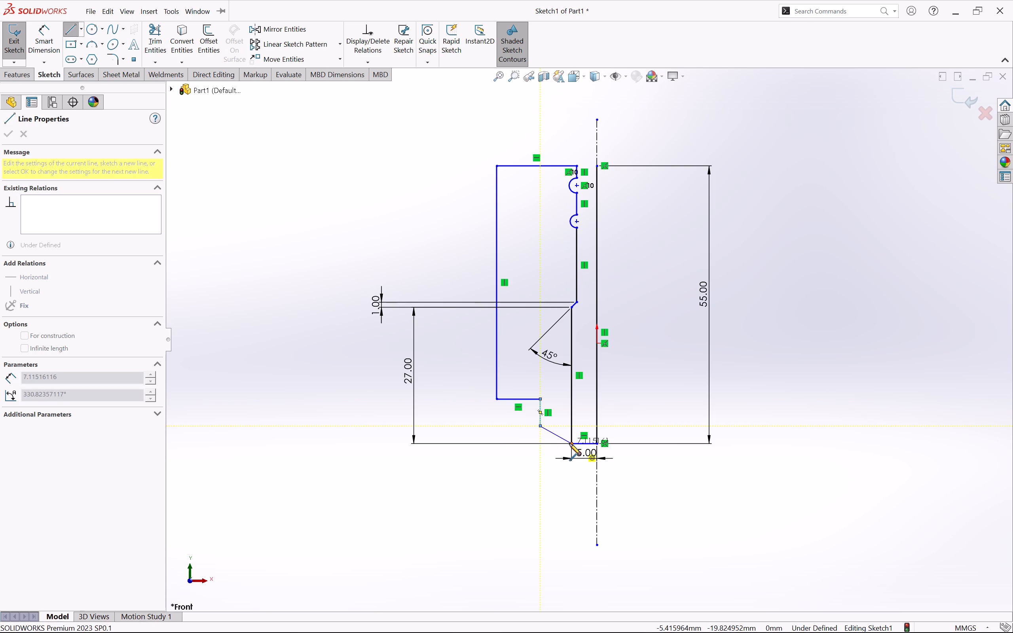
pyautogui.click(569, 443)
pyautogui.press('Escape')
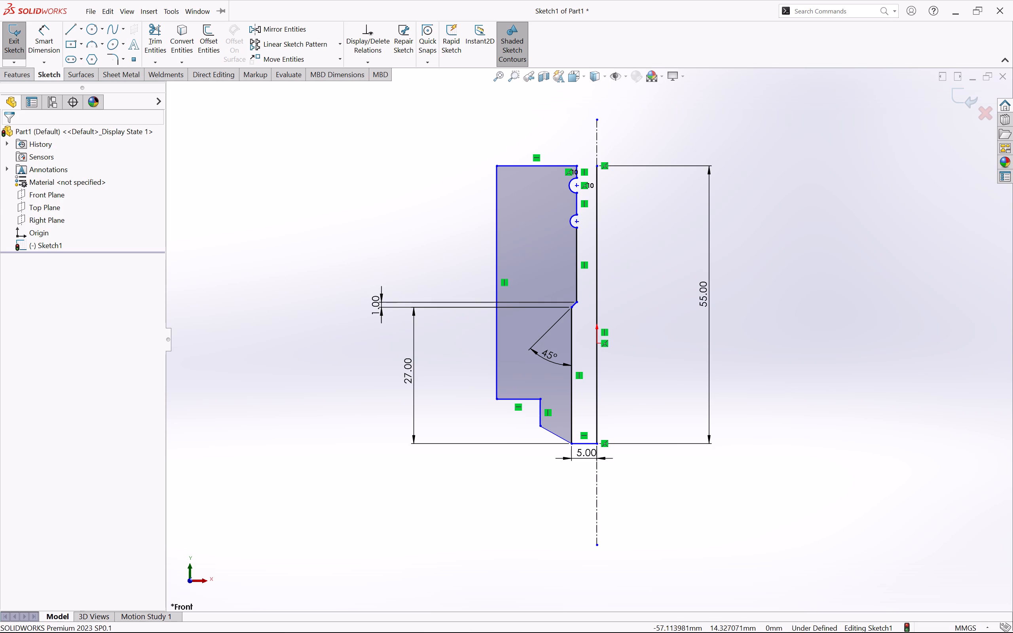
# Dimension the vertical distance from the origin to the 55 mm line's lower endpoint at 20 mm, placing it outside the 27 mm dimension.
pyautogui.moveTo(269, 343); pyautogui.dragTo(278, 210, button='right')
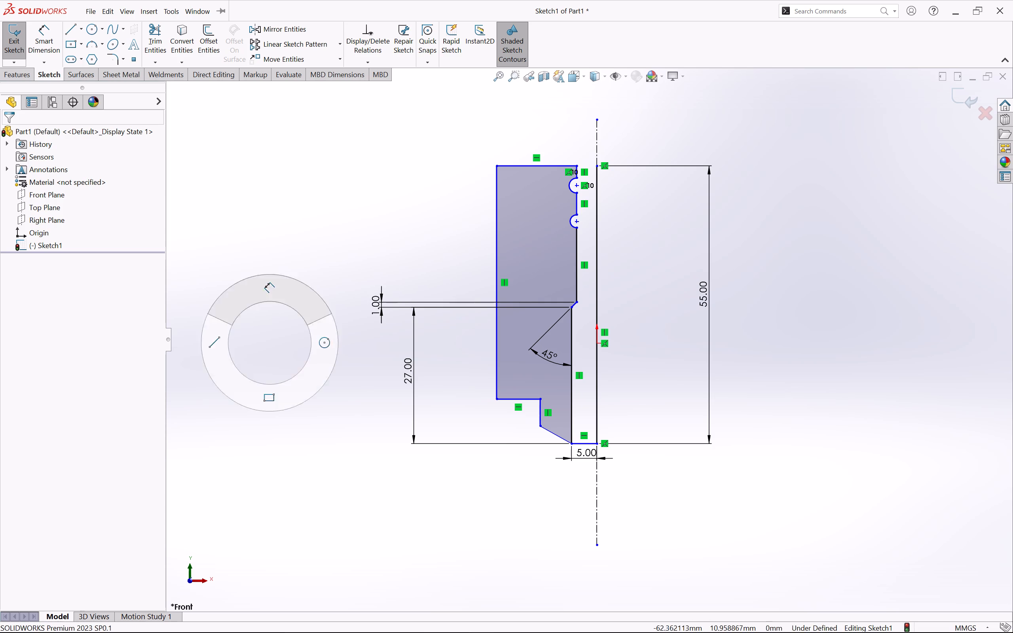
pyautogui.click(597, 345)
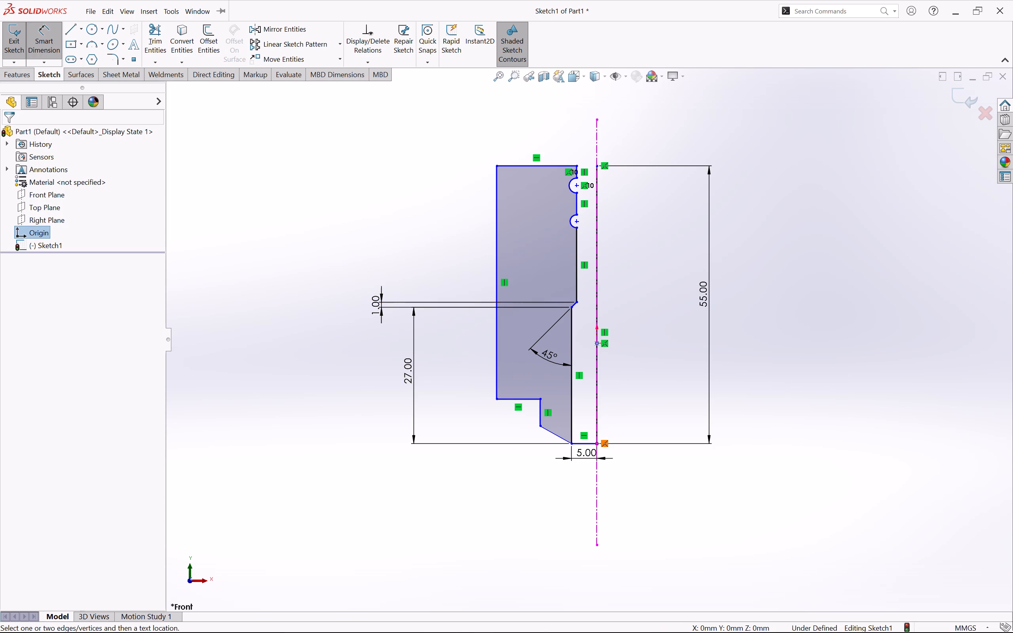
pyautogui.click(598, 445)
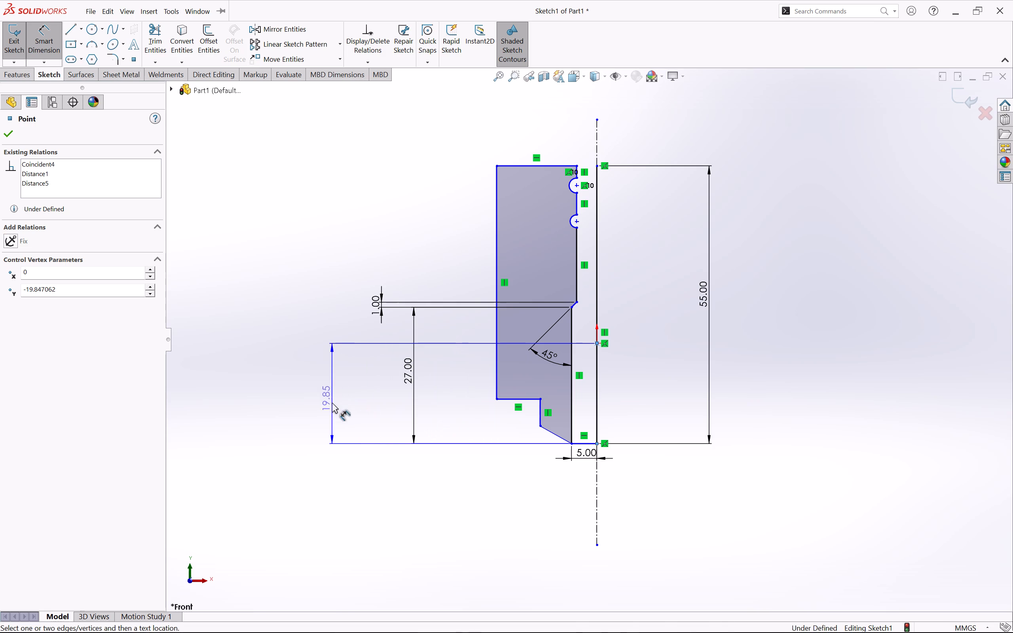
pyautogui.click(330, 390)
pyautogui.press('BackSpace')
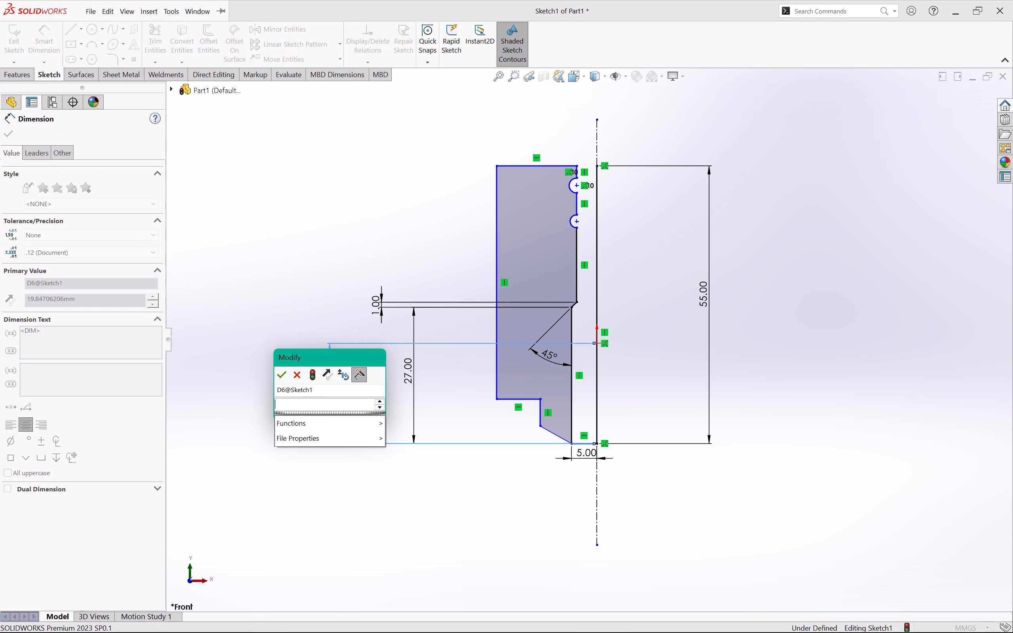
pyautogui.write('20')
pyautogui.press('Return')
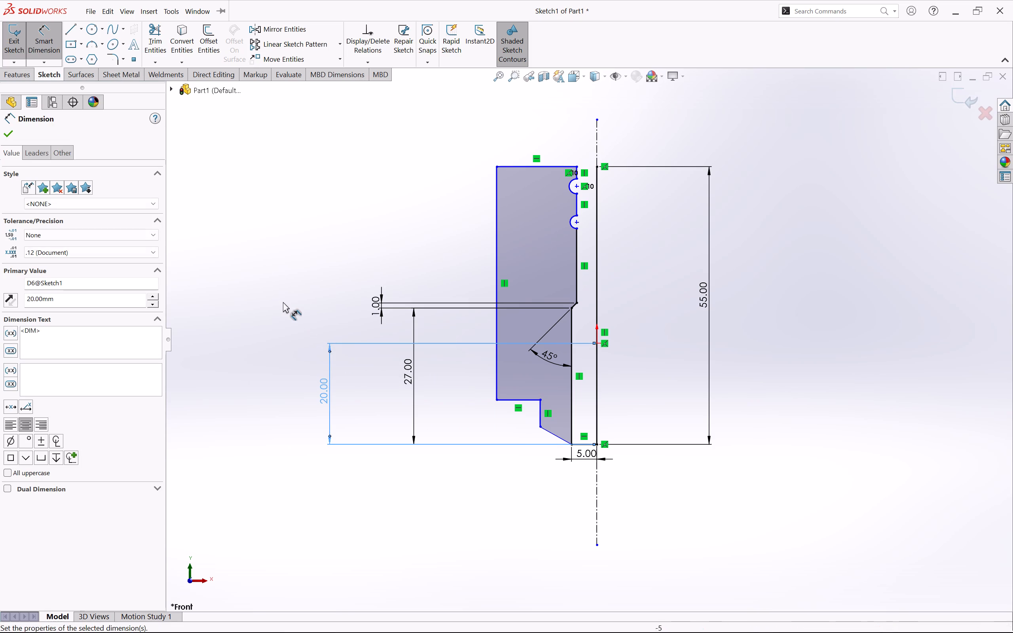
pyautogui.click(274, 294)
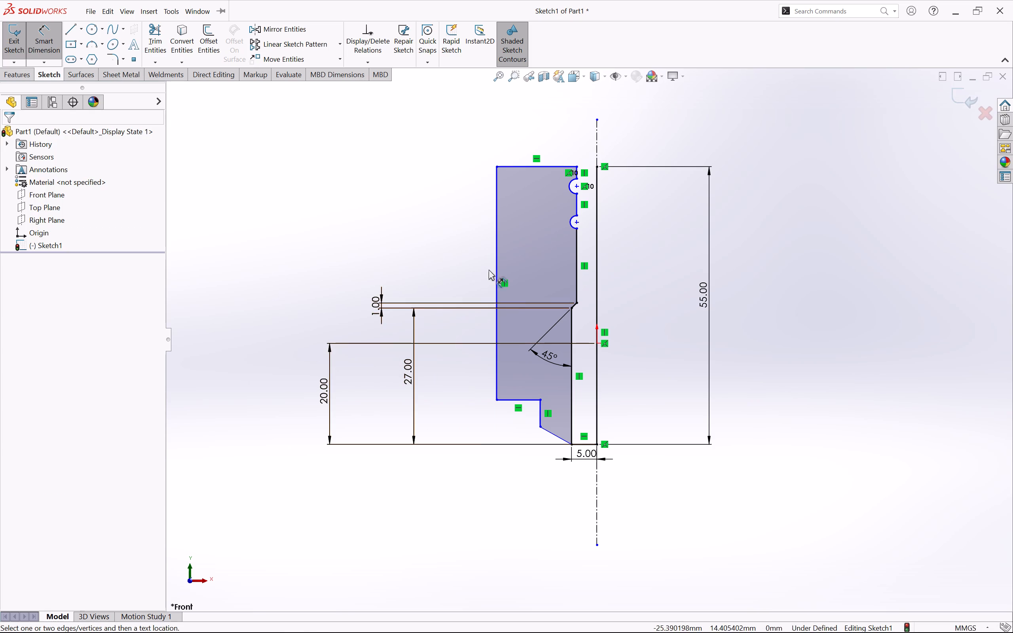
pyautogui.press('Escape')
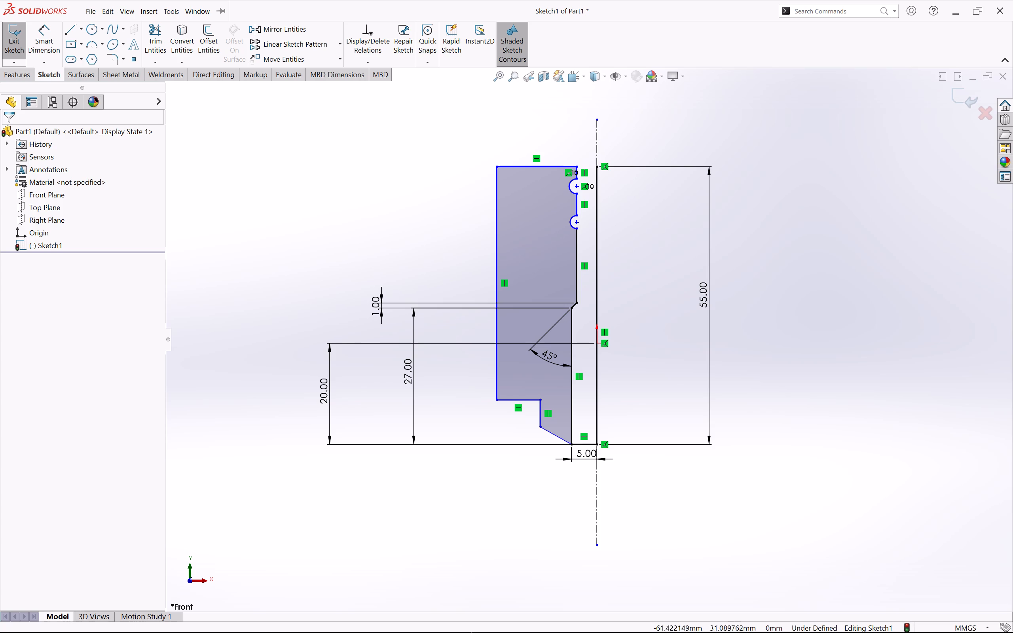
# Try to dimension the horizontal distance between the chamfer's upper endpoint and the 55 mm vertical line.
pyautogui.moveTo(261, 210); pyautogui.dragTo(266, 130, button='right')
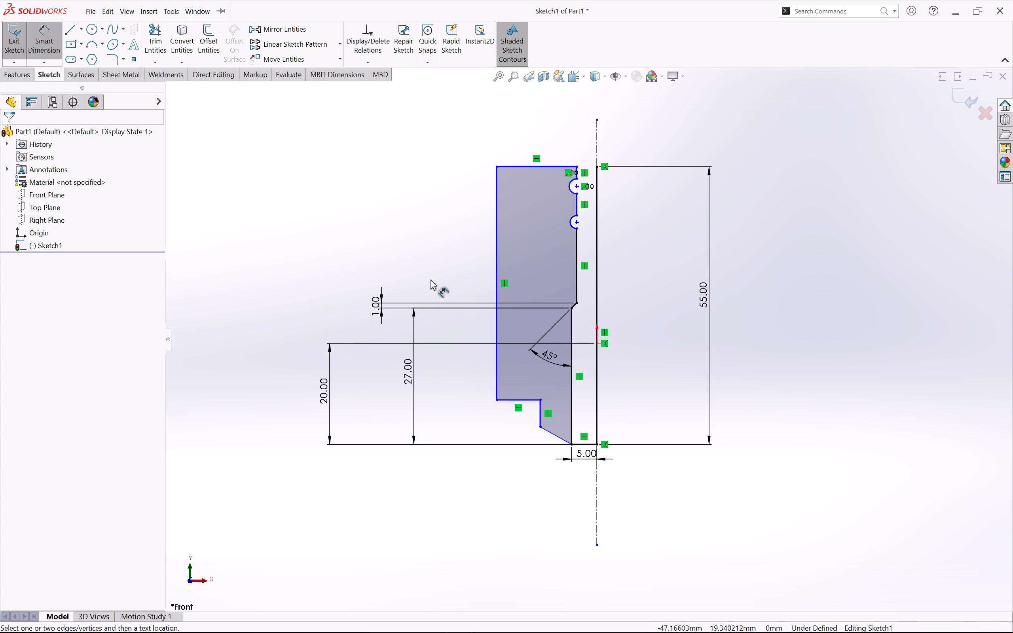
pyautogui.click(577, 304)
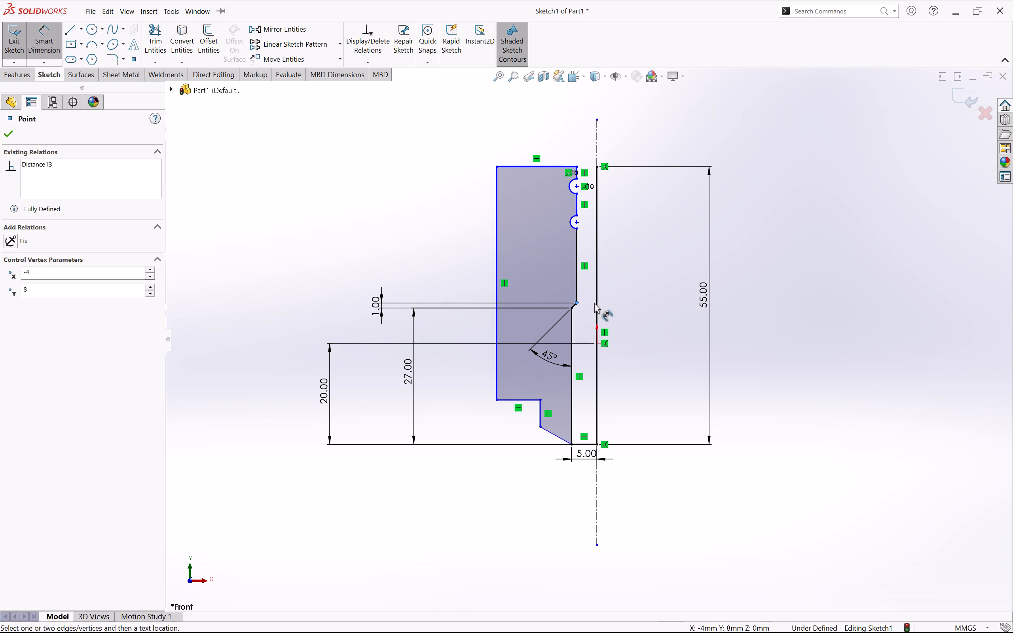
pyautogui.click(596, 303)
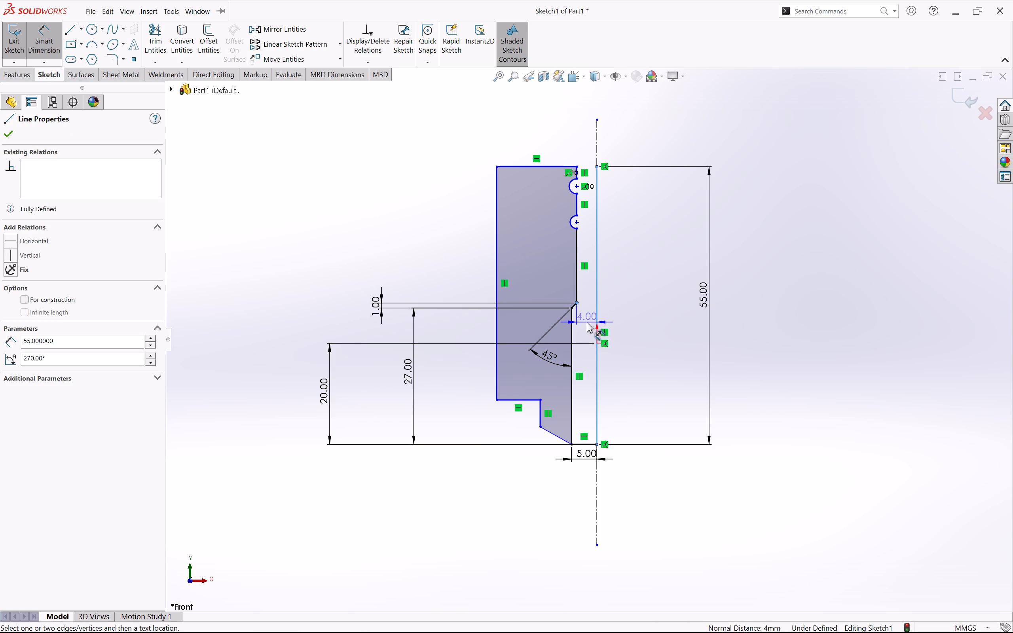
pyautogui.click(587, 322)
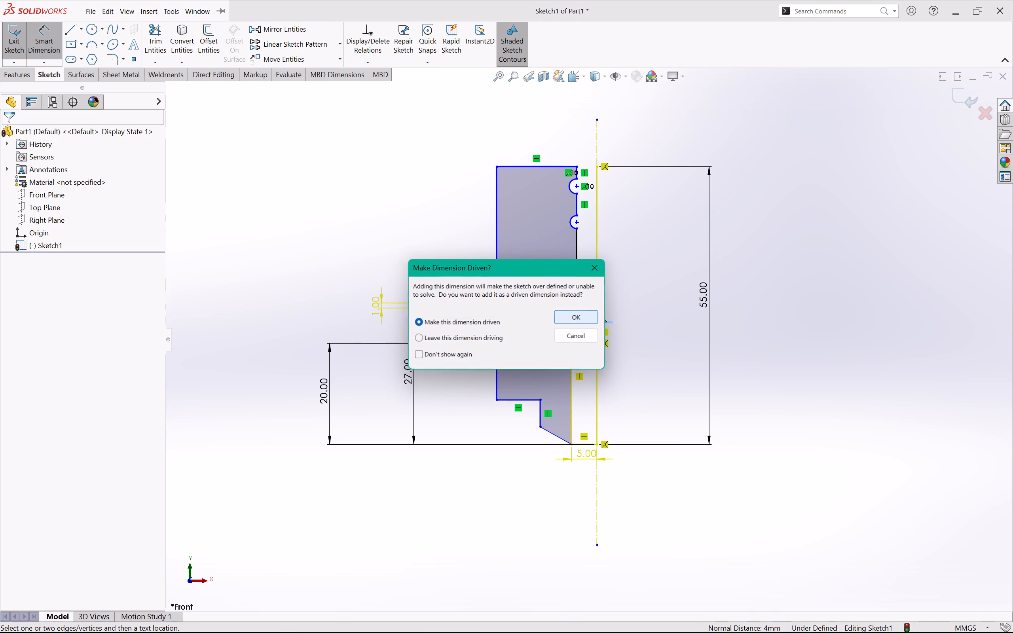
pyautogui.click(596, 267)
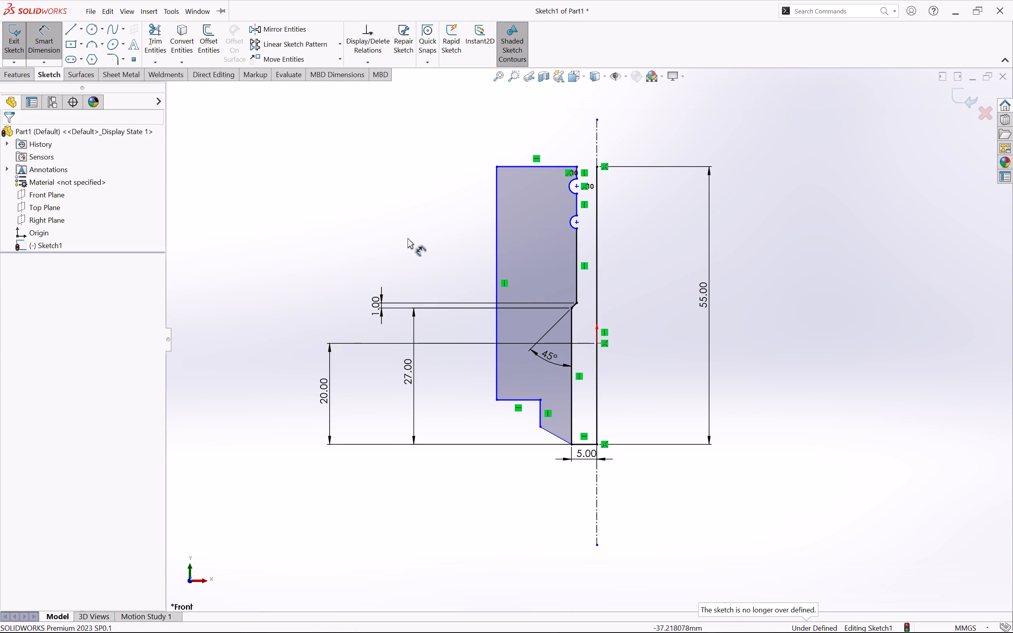
# Draw a horizontal line about 4 mm long from the chamfer's upper endpoint to the 55 mm vertical line.
pyautogui.click(64, 30)
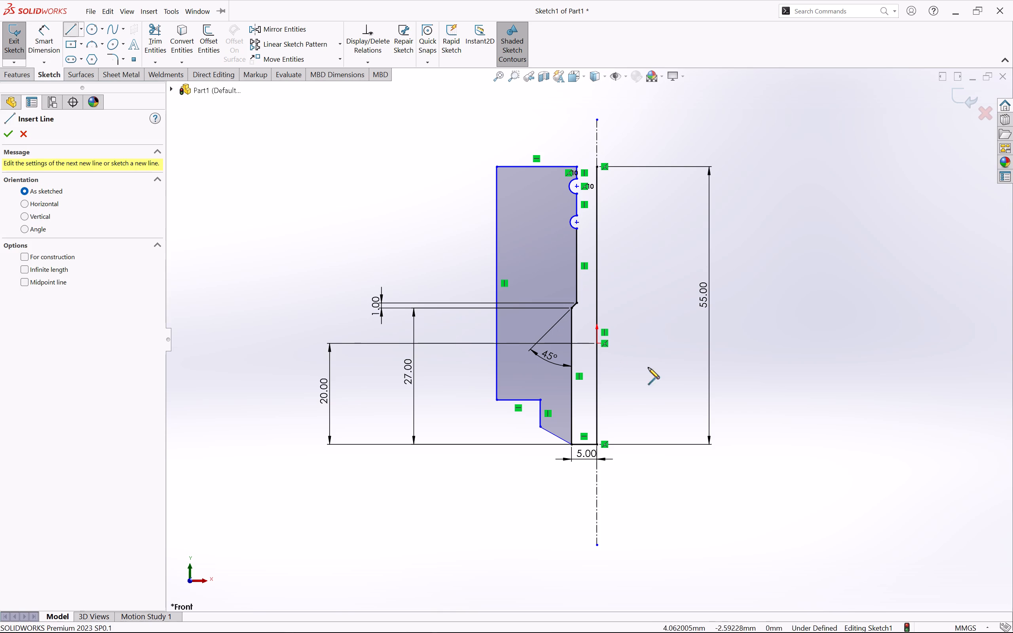
pyautogui.click(577, 303)
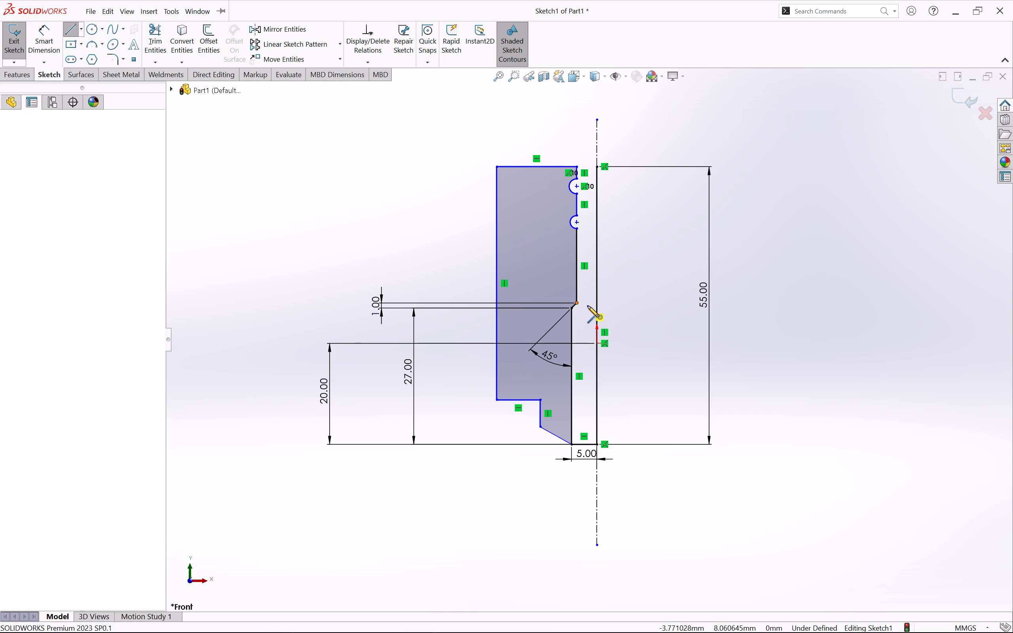
pyautogui.click(598, 302)
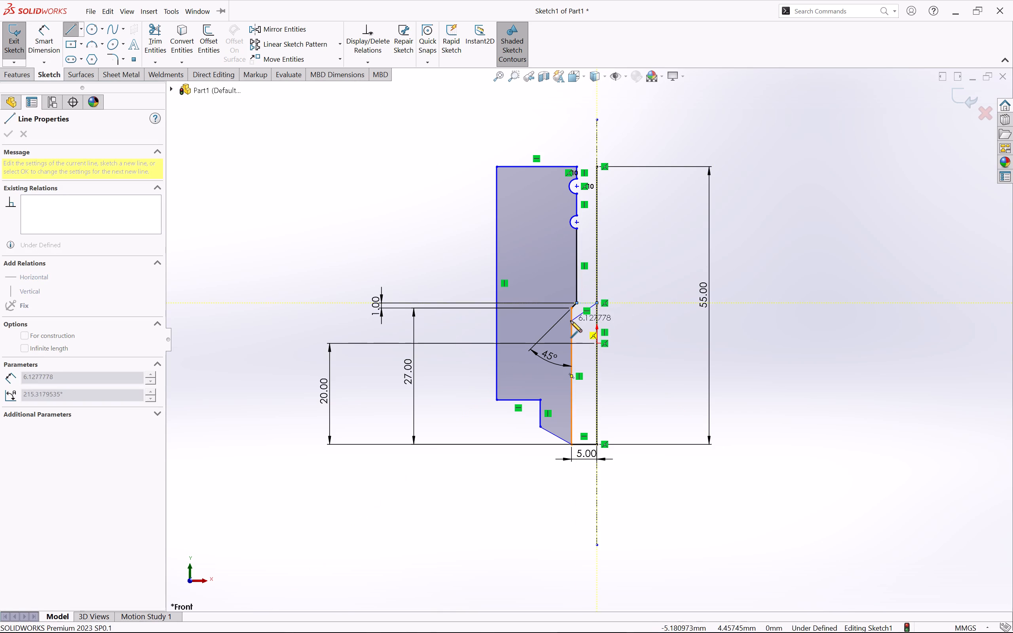
pyautogui.press('Escape')
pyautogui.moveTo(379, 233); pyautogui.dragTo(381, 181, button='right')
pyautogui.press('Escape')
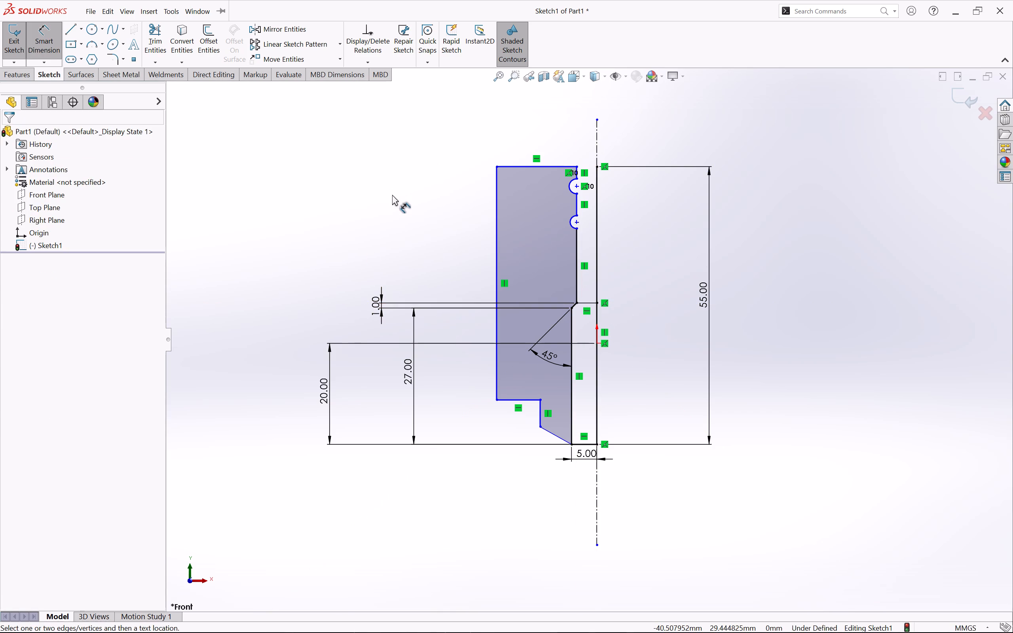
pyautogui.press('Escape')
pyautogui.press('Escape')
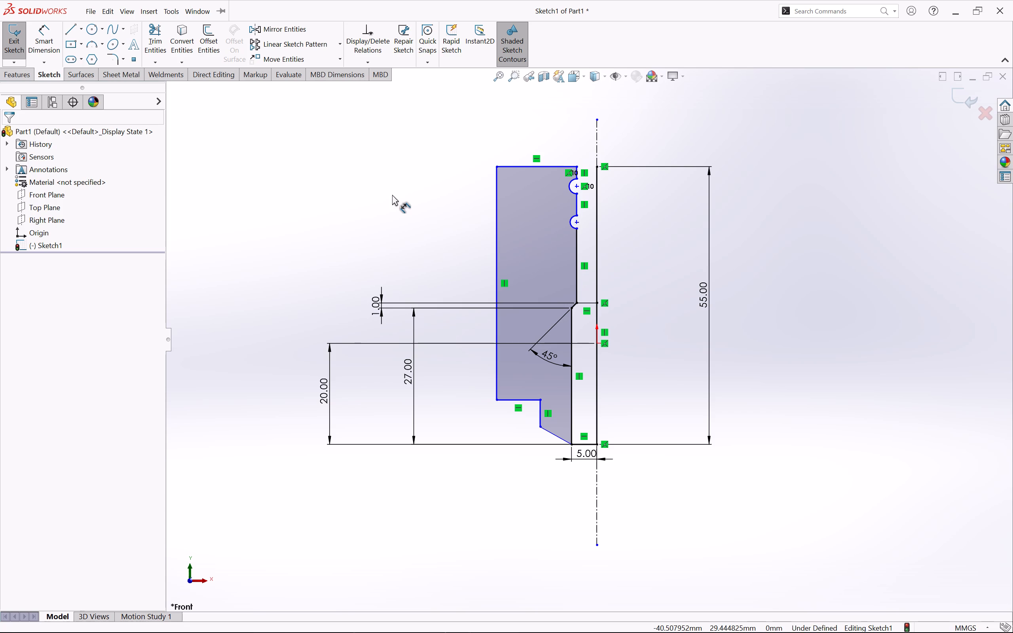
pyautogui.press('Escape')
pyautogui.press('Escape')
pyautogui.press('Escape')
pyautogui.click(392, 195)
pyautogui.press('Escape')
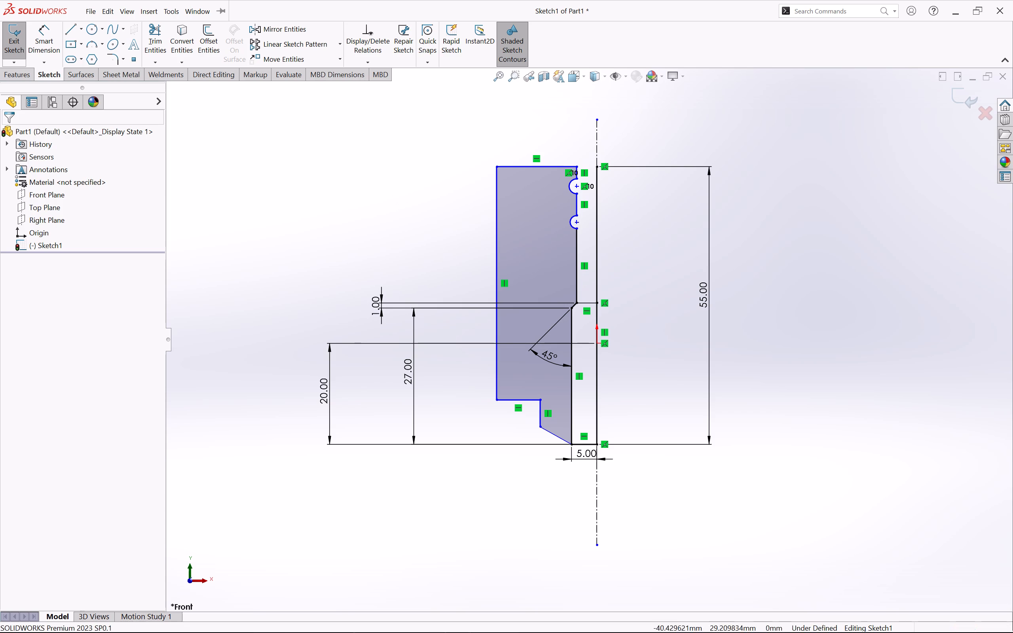
# Delete the 5 mm dimension of the bottom horizontal line.
pyautogui.click(589, 451)
pyautogui.press('Delete')
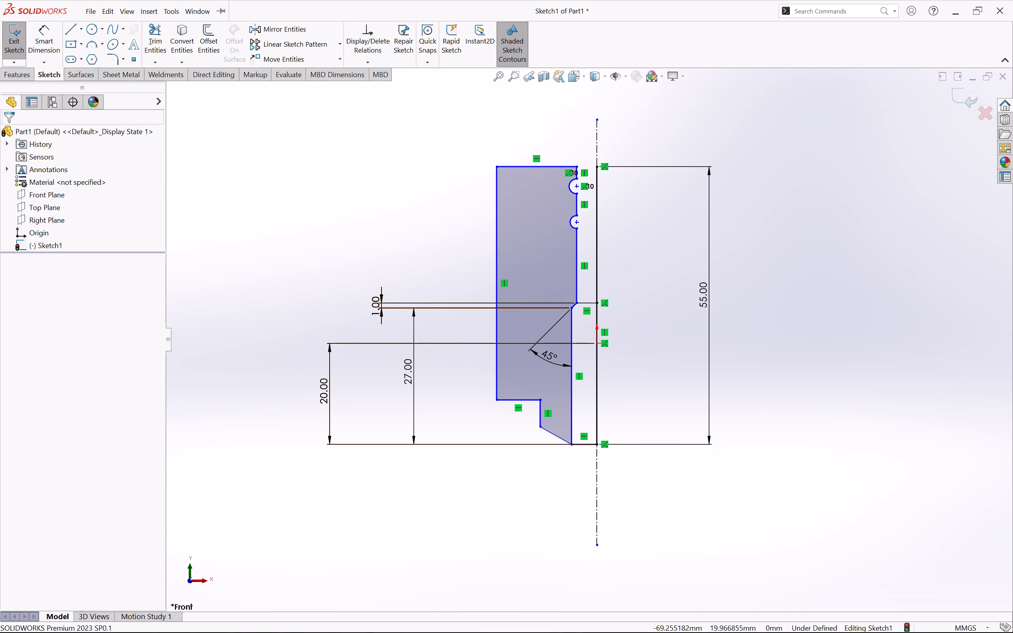
# Dimension the horizontal line at the chamfer's upper end at 5.5 mm, placing the dimension below the profile.
pyautogui.moveTo(317, 243); pyautogui.dragTo(322, 235, button='right')
pyautogui.moveTo(322, 235); pyautogui.dragTo(322, 180, button='right')
pyautogui.click(590, 301)
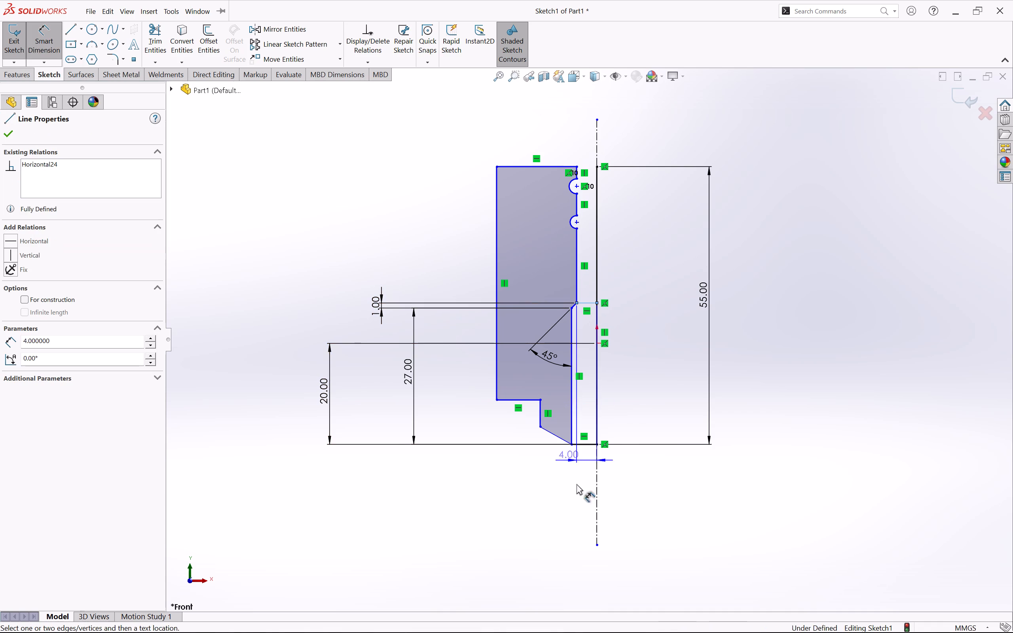
pyautogui.click(587, 501)
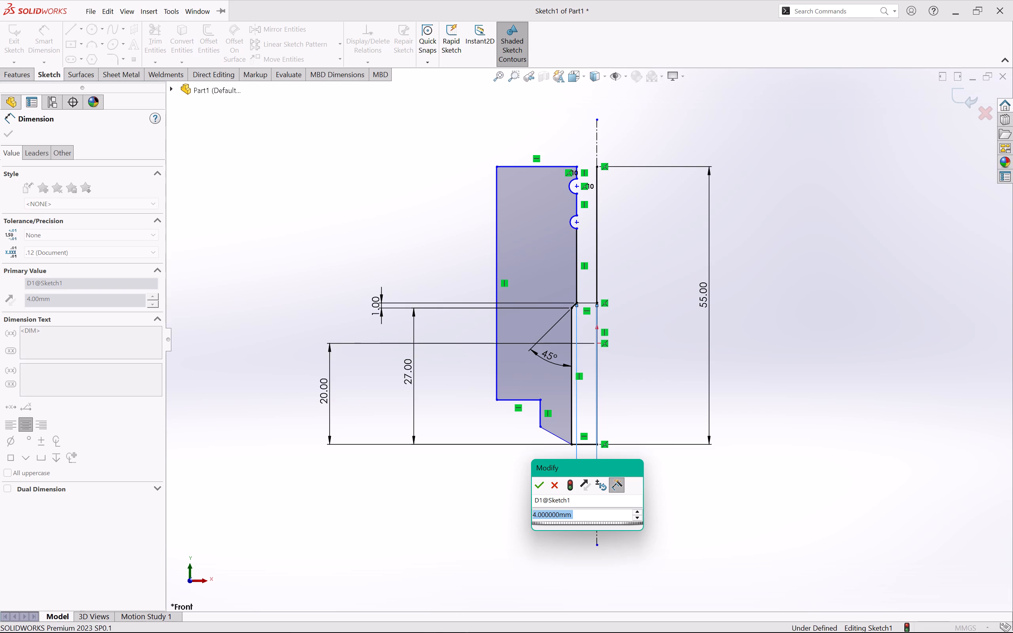
pyautogui.press('BackSpace')
pyautogui.write('5.5')
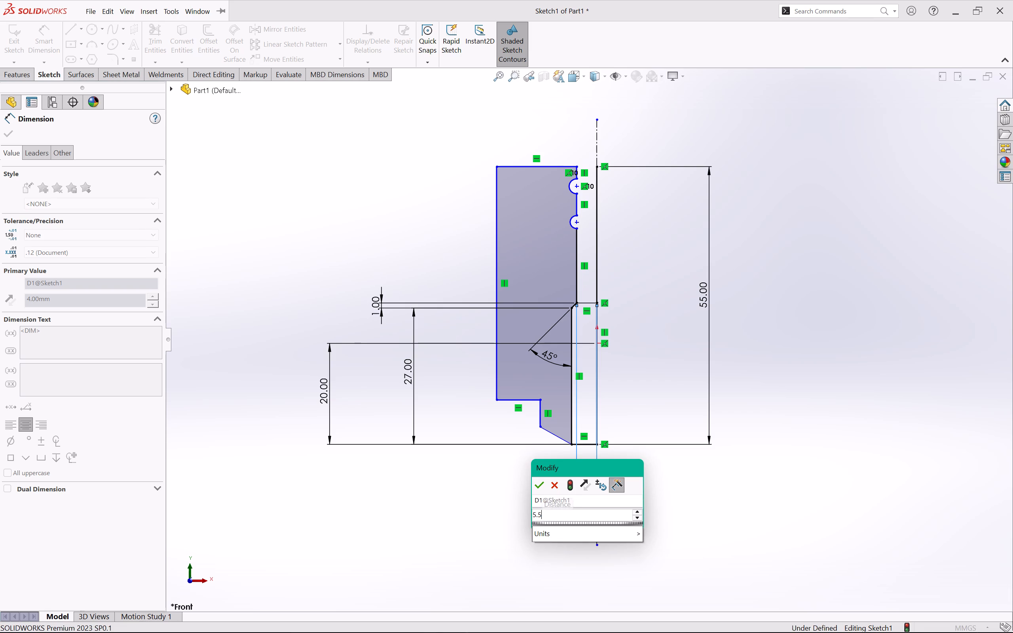
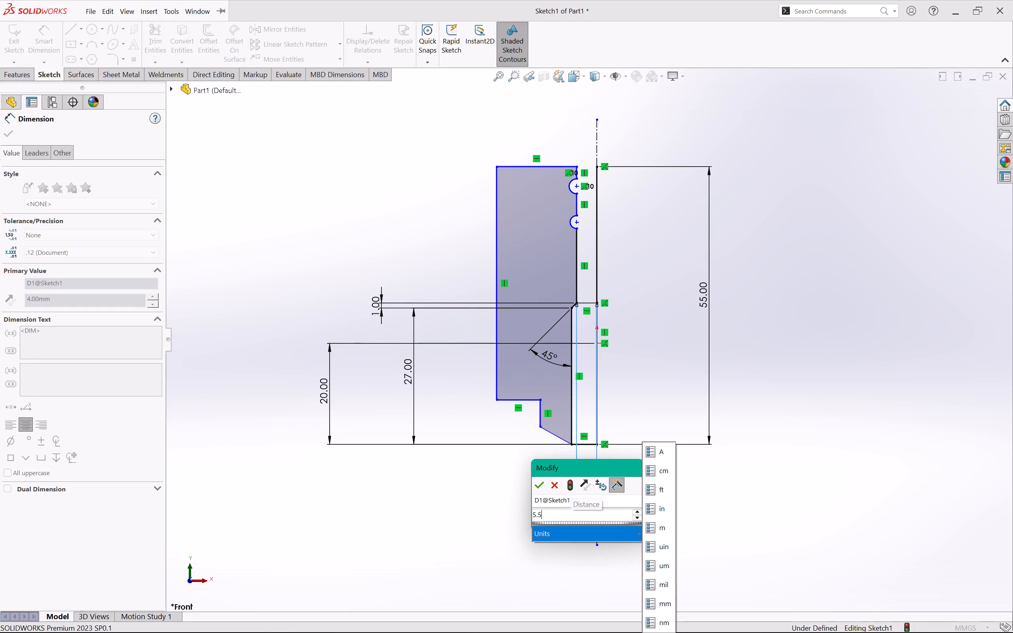
# Set the dimension of the horizontal line at the chamfer's upper end to 4 mm.
pyautogui.press('BackSpace')
pyautogui.press('BackSpace')
pyautogui.press('BackSpace')
pyautogui.press('BackSpace')
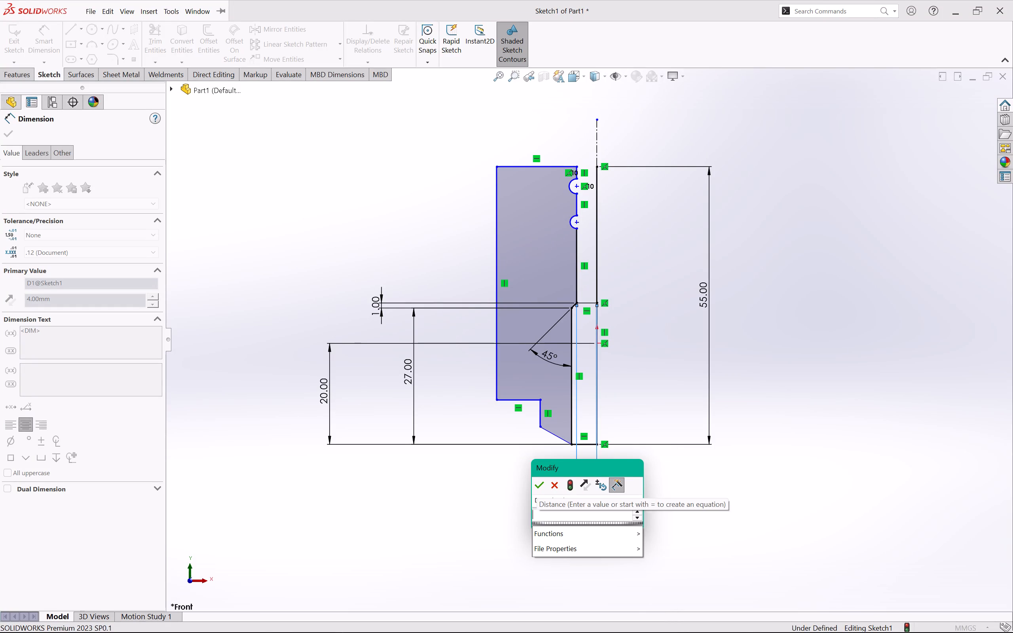
pyautogui.press('4')
pyautogui.press('Return')
pyautogui.click(525, 506)
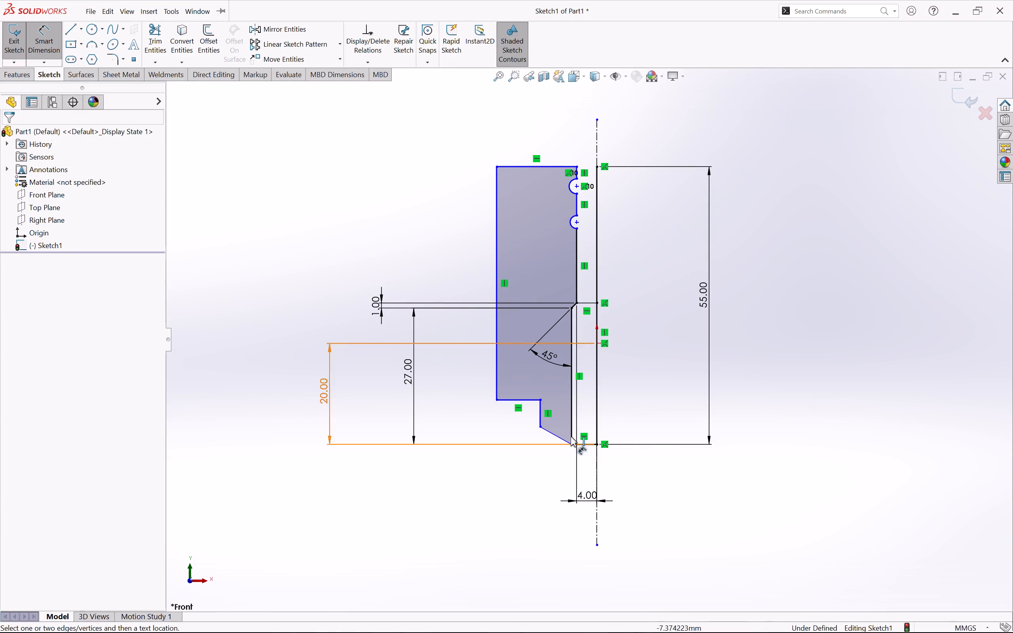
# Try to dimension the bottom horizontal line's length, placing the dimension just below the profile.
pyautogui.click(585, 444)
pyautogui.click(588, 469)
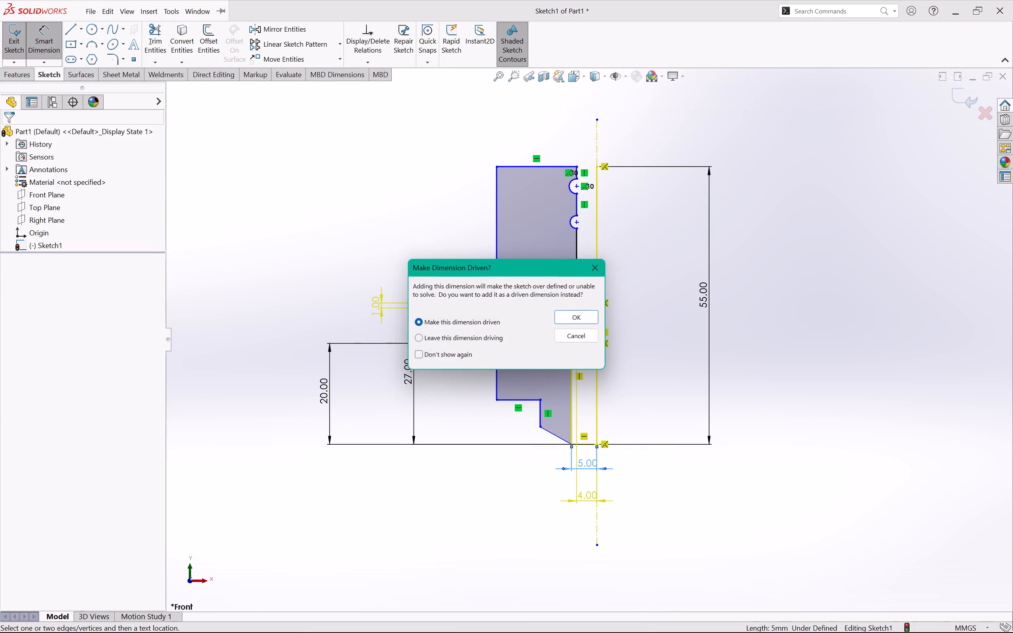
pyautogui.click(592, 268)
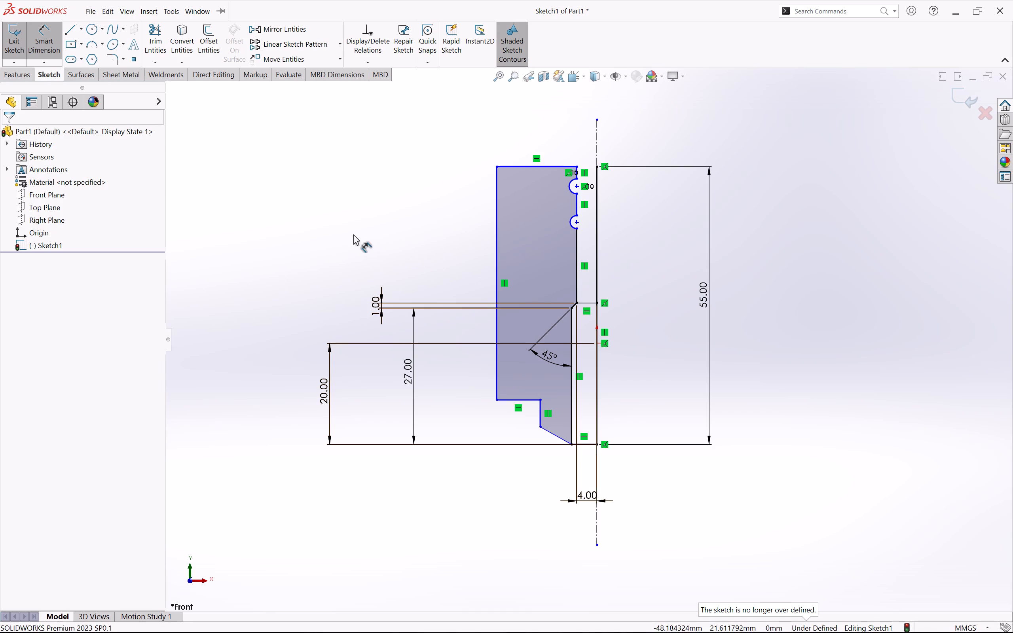
# Dimension the vertical distance from the chamfer's upper endpoint to the profile's top corner nearest the centerline at 27 mm.
pyautogui.click(576, 301)
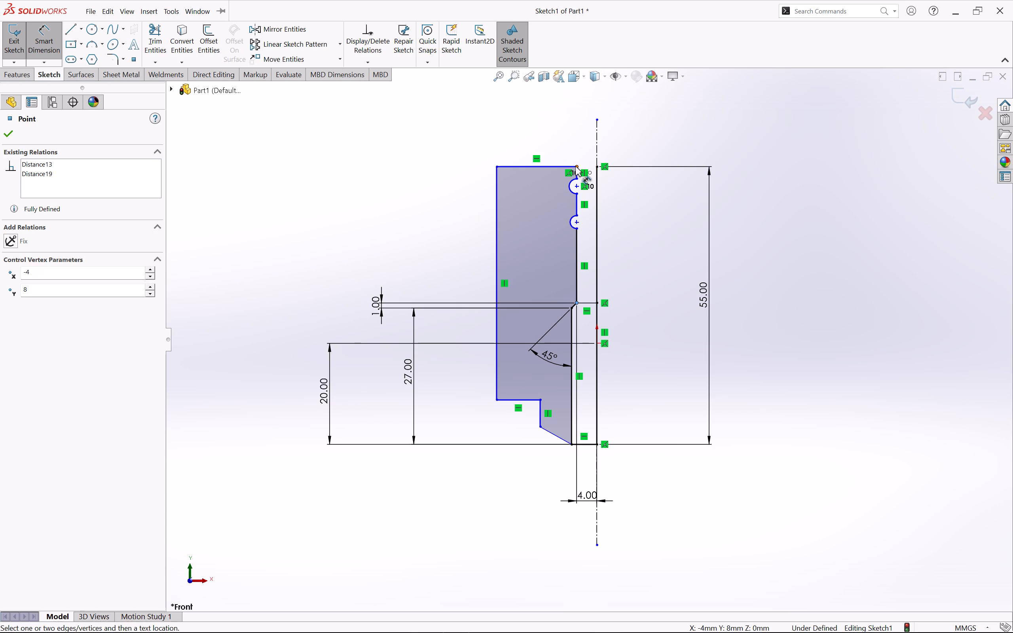
pyautogui.click(575, 166)
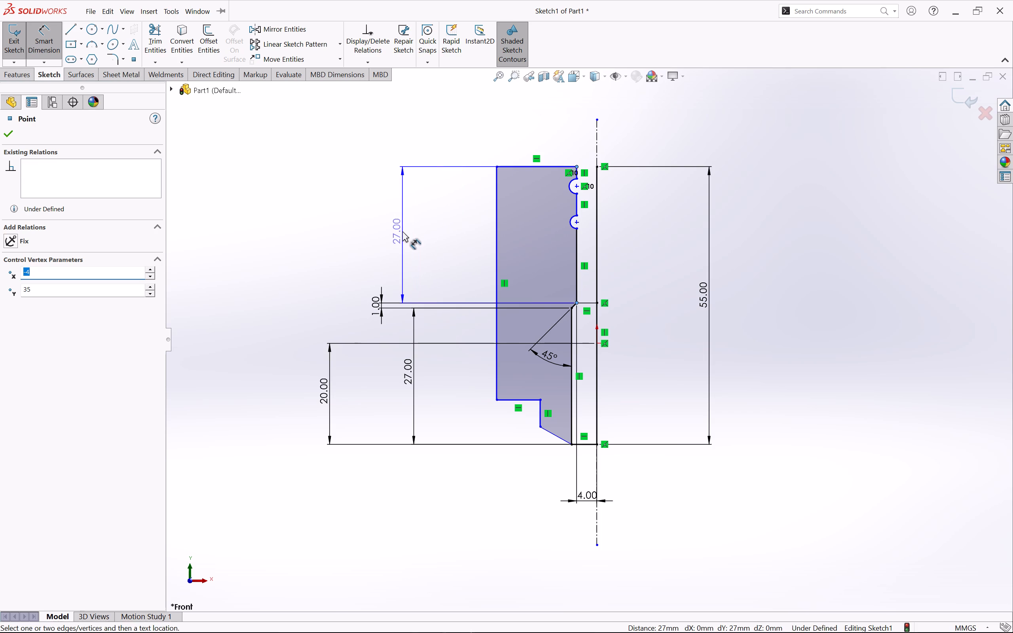
pyautogui.click(401, 227)
pyautogui.press('BackSpace')
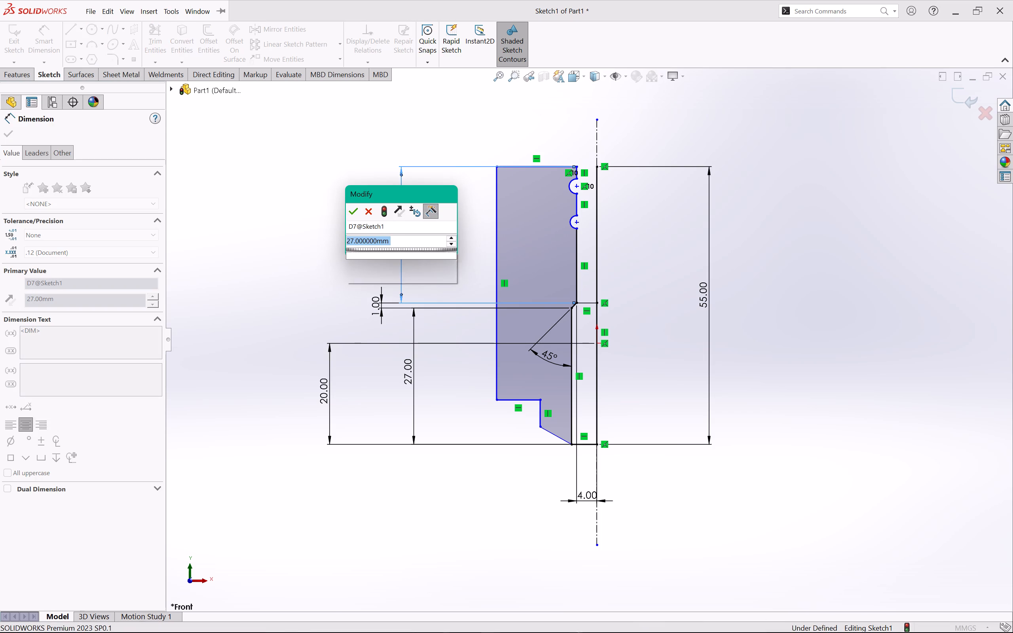
pyautogui.press('2')
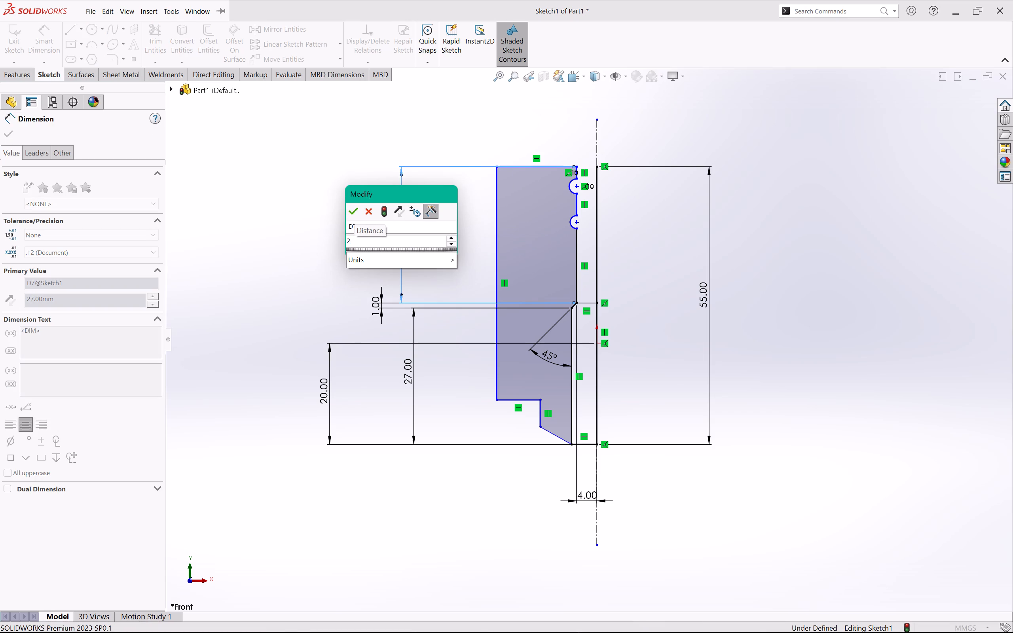
pyautogui.press('7')
pyautogui.press('Return')
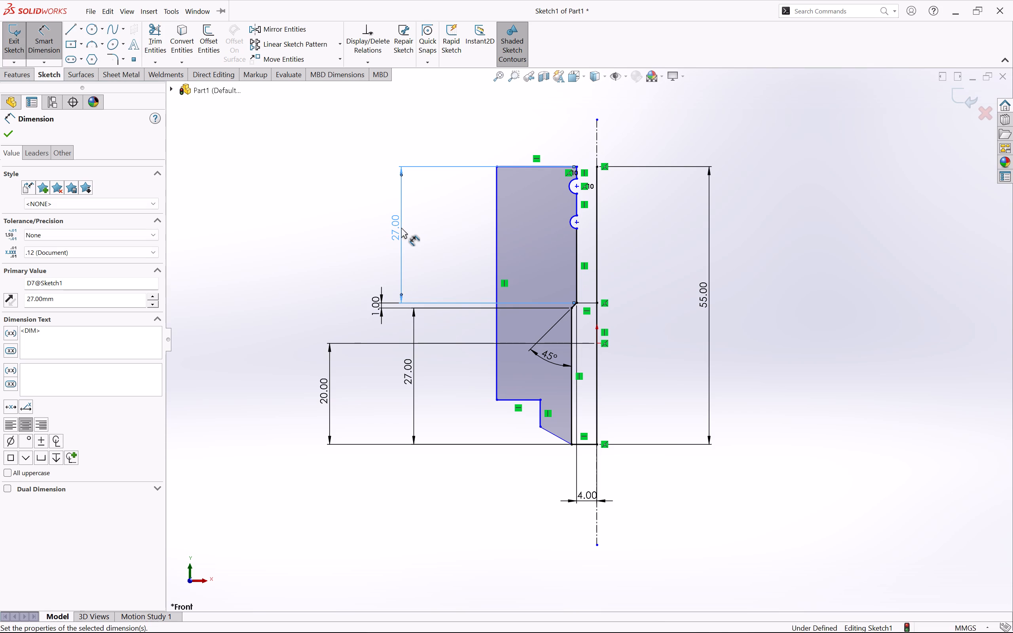
pyautogui.click(363, 213)
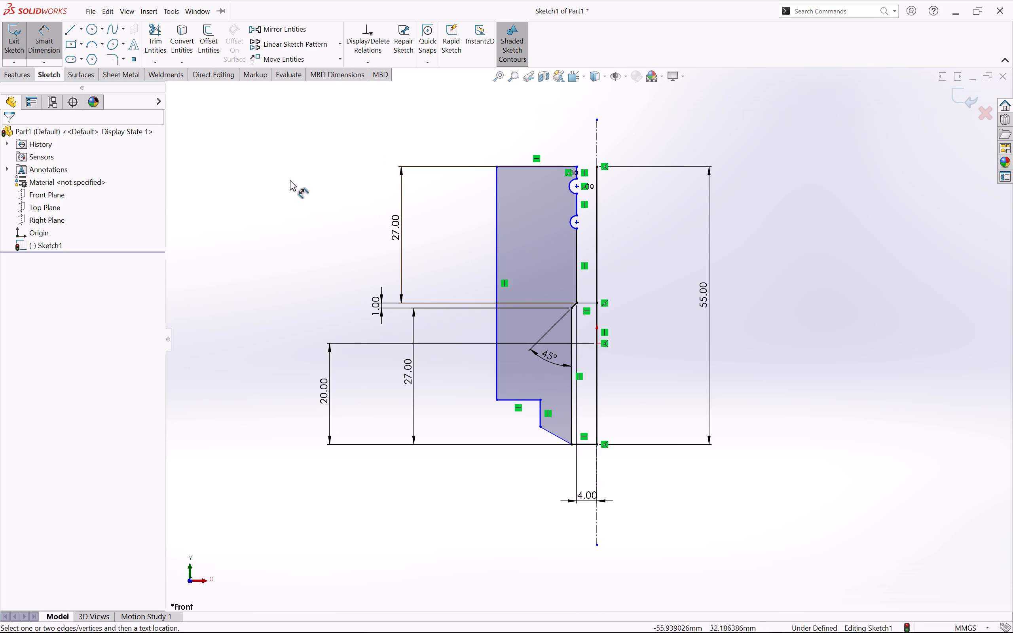
# Dimension the distance between the lower groove arc and the 55 mm vertical line at 5.5 mm, placing it above the profile.
pyautogui.click(570, 222)
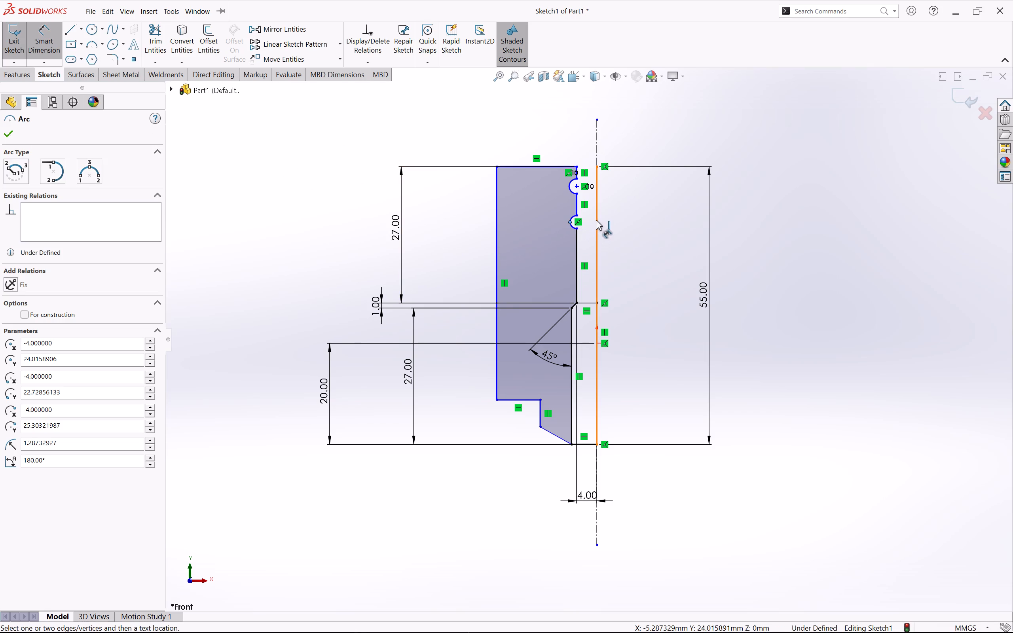
pyautogui.click(596, 218)
pyautogui.click(585, 114)
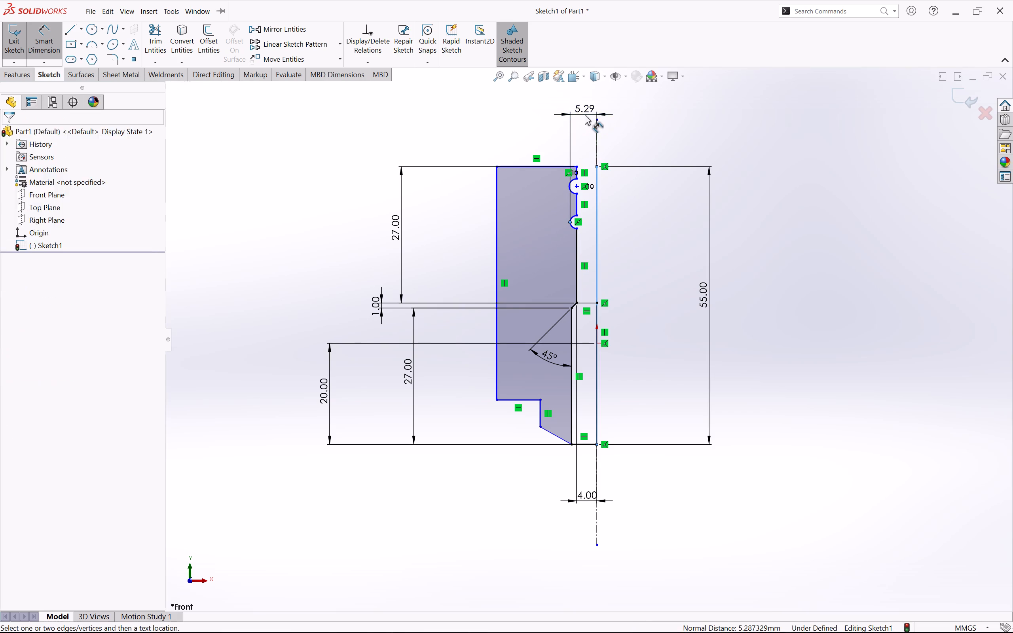
pyautogui.press('BackSpace')
pyautogui.write('5.5')
pyautogui.press('Return')
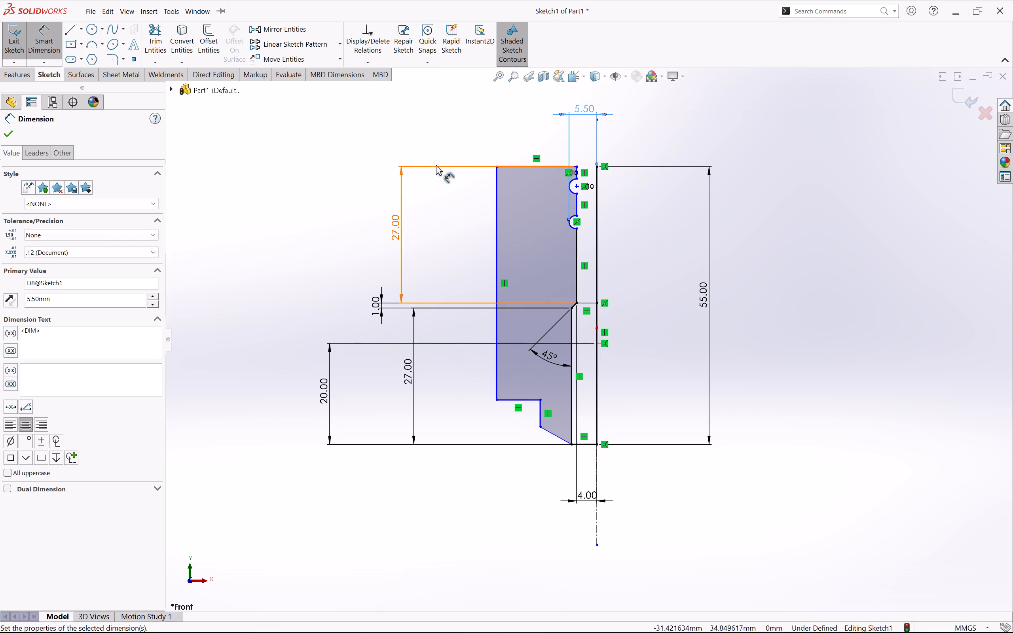
pyautogui.click(404, 136)
# Dimension the lower groove arc's radius at 1.5 mm.
pyautogui.click(570, 226)
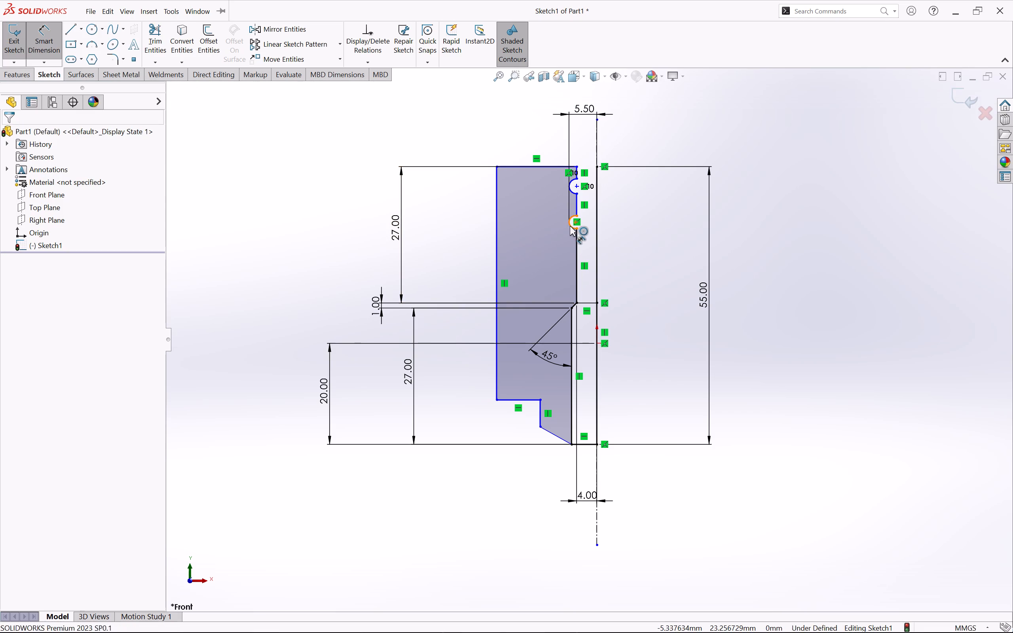
pyautogui.click(546, 223)
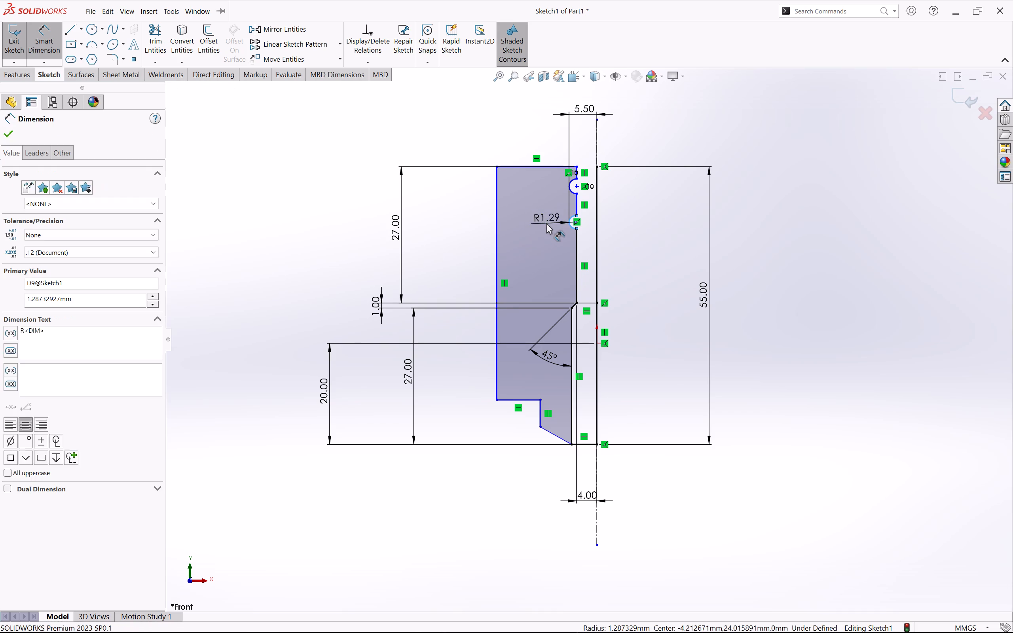
pyautogui.press('BackSpace')
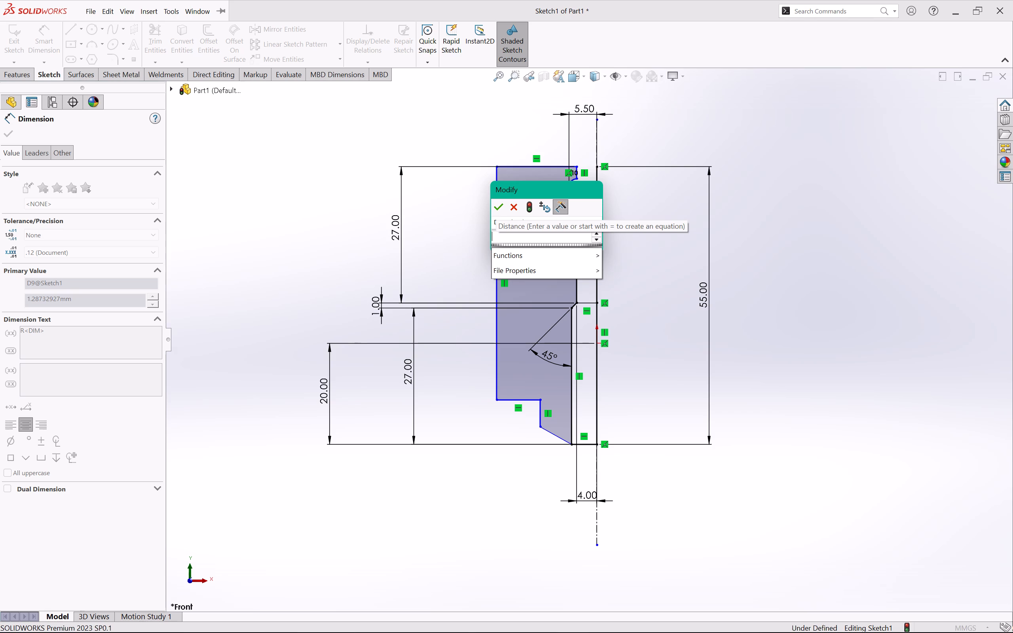
pyautogui.write('1.5')
pyautogui.press('Return')
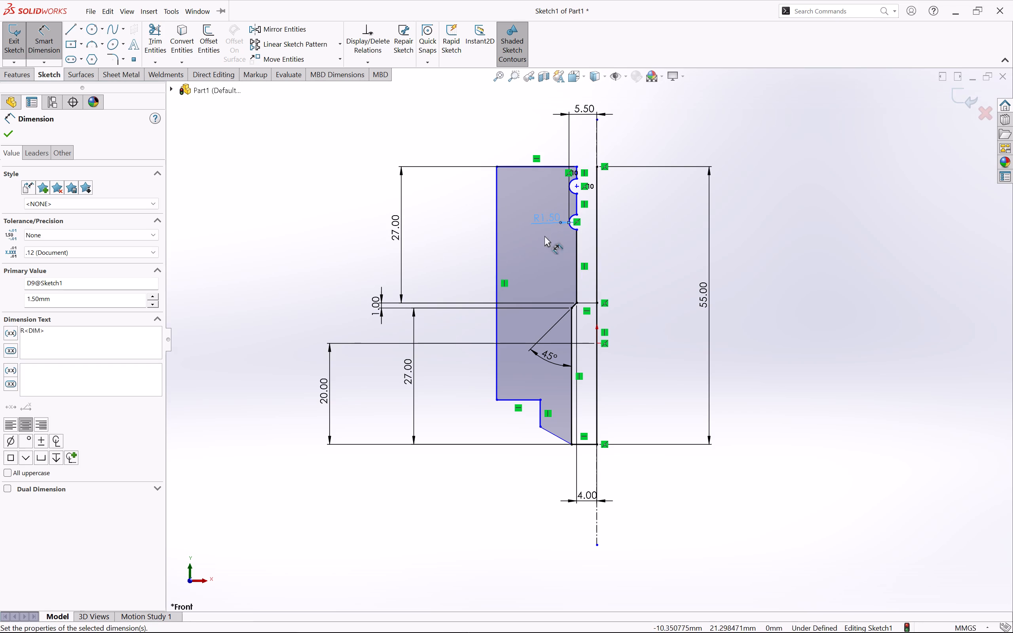
pyautogui.click(445, 254)
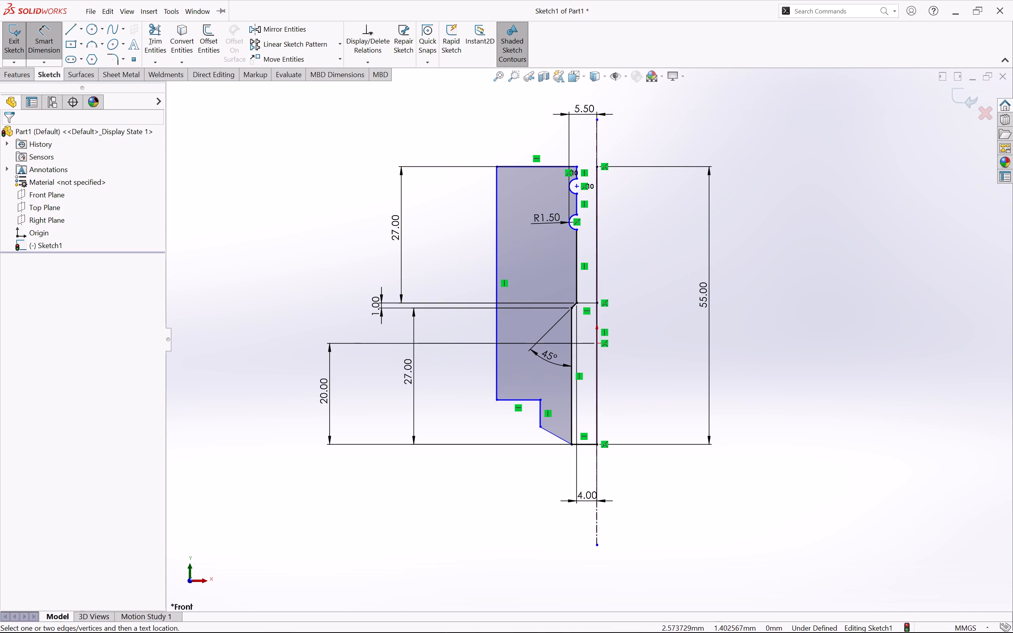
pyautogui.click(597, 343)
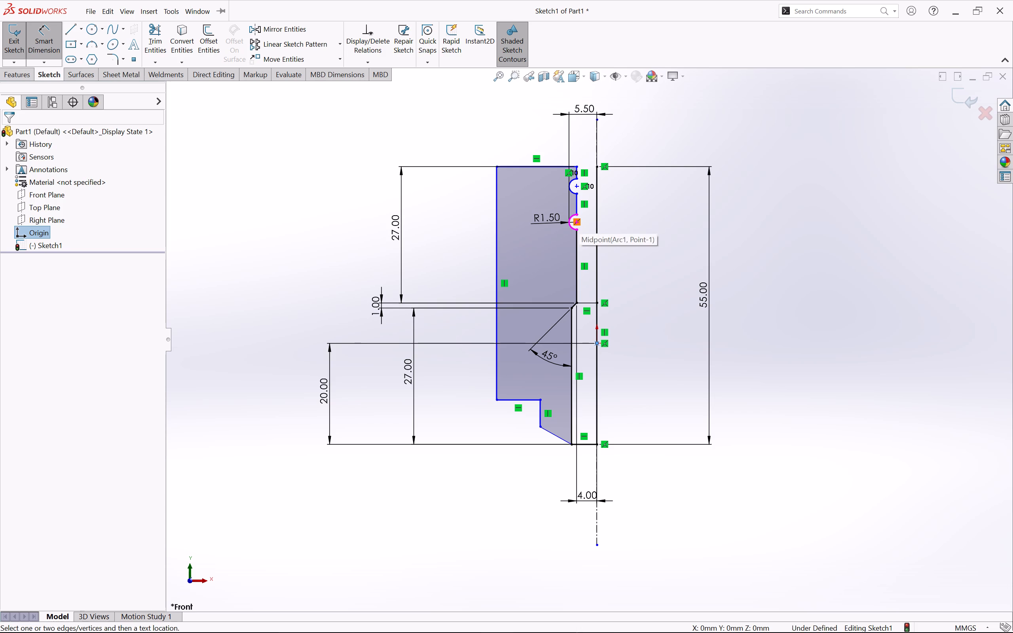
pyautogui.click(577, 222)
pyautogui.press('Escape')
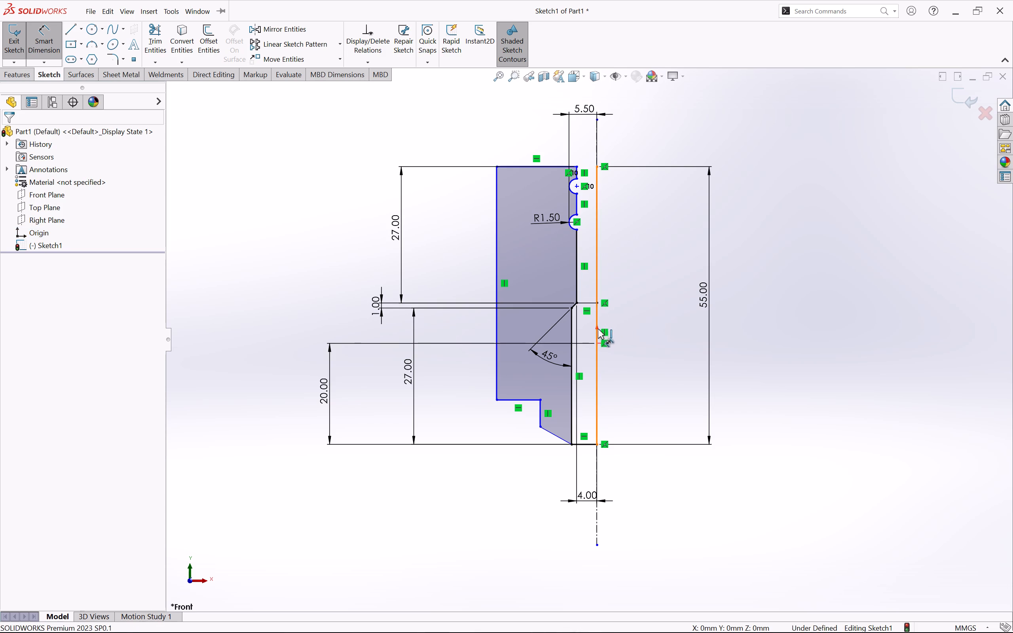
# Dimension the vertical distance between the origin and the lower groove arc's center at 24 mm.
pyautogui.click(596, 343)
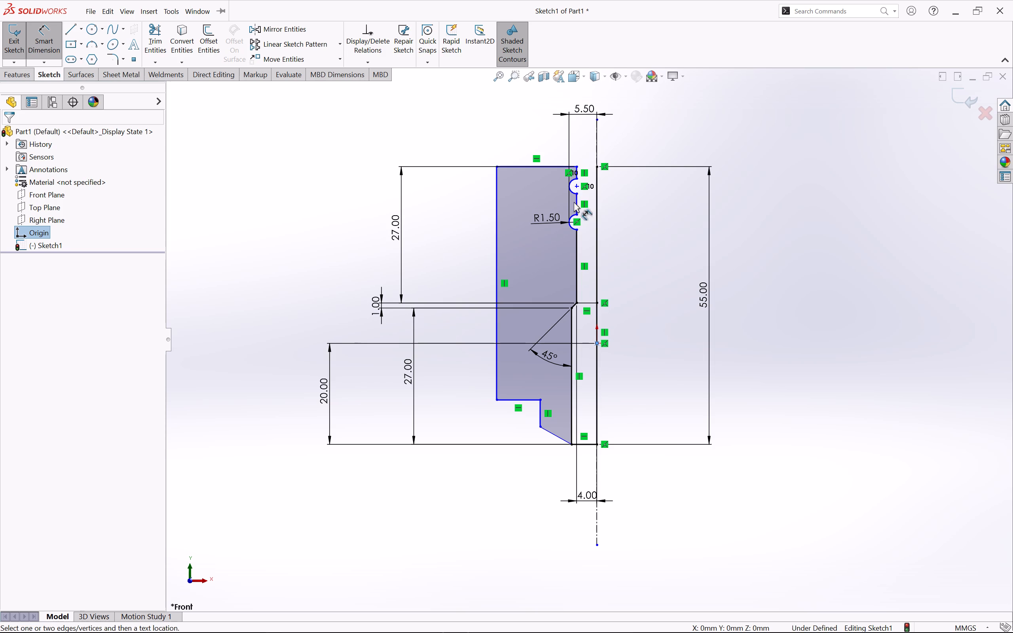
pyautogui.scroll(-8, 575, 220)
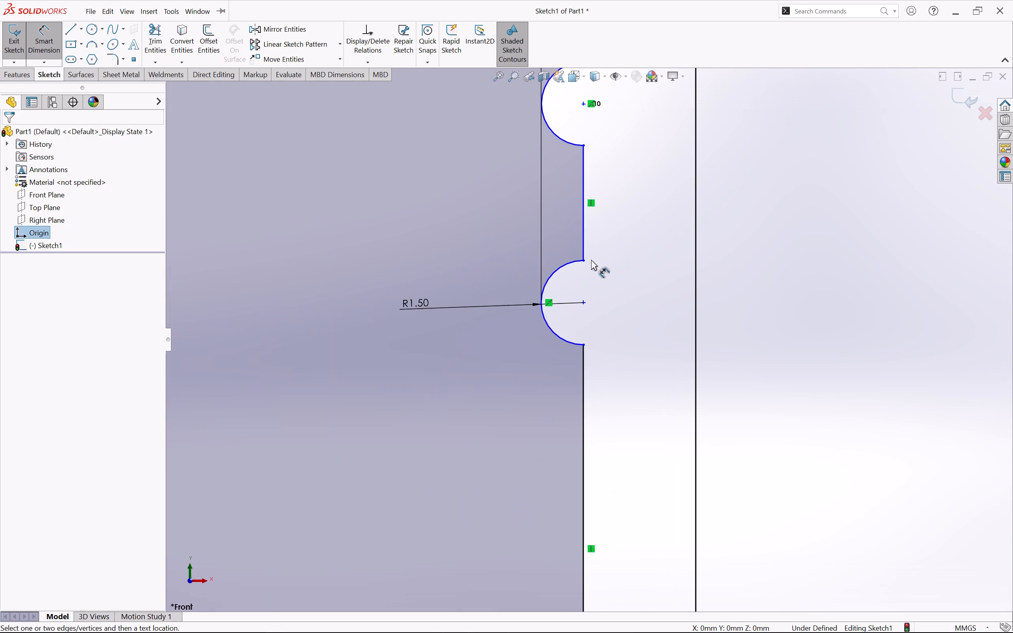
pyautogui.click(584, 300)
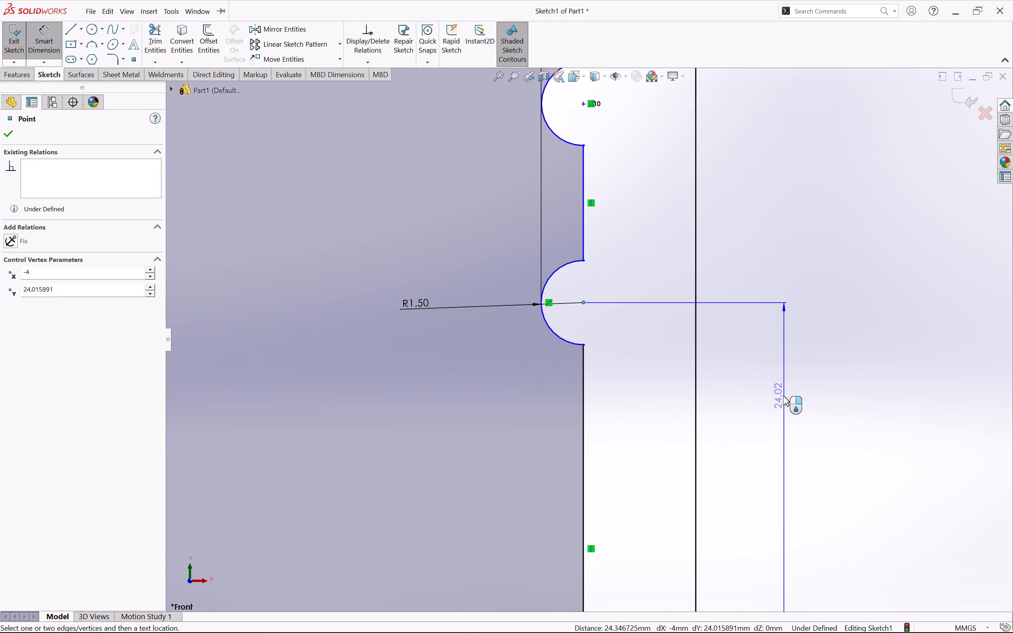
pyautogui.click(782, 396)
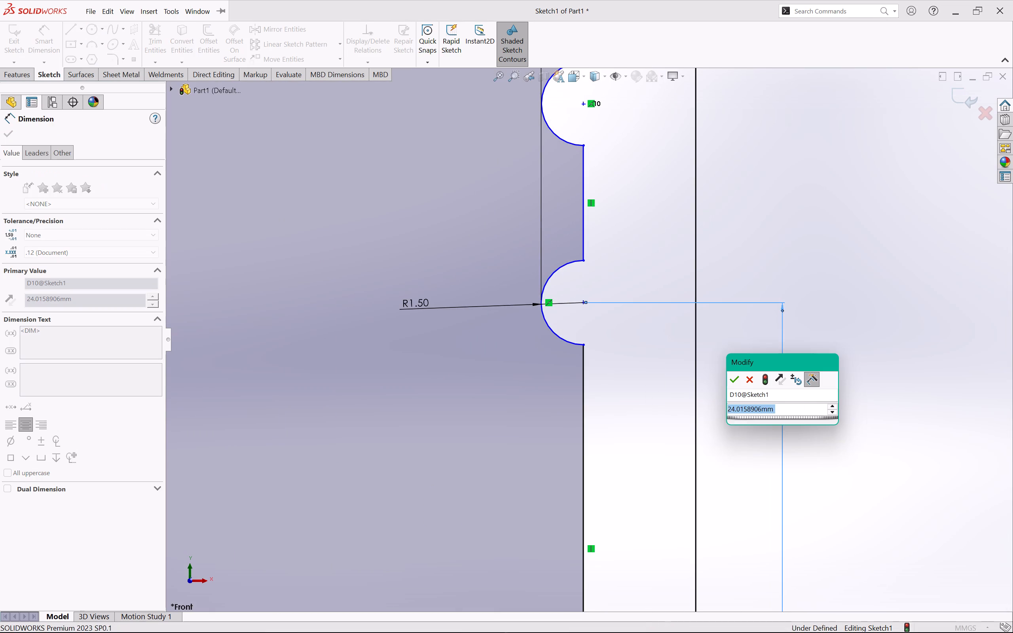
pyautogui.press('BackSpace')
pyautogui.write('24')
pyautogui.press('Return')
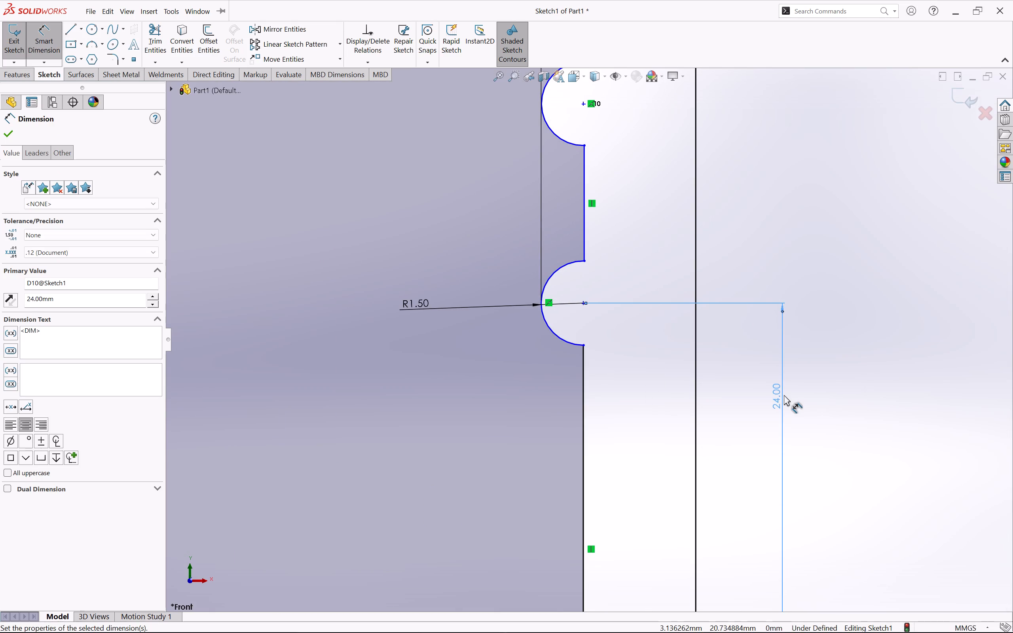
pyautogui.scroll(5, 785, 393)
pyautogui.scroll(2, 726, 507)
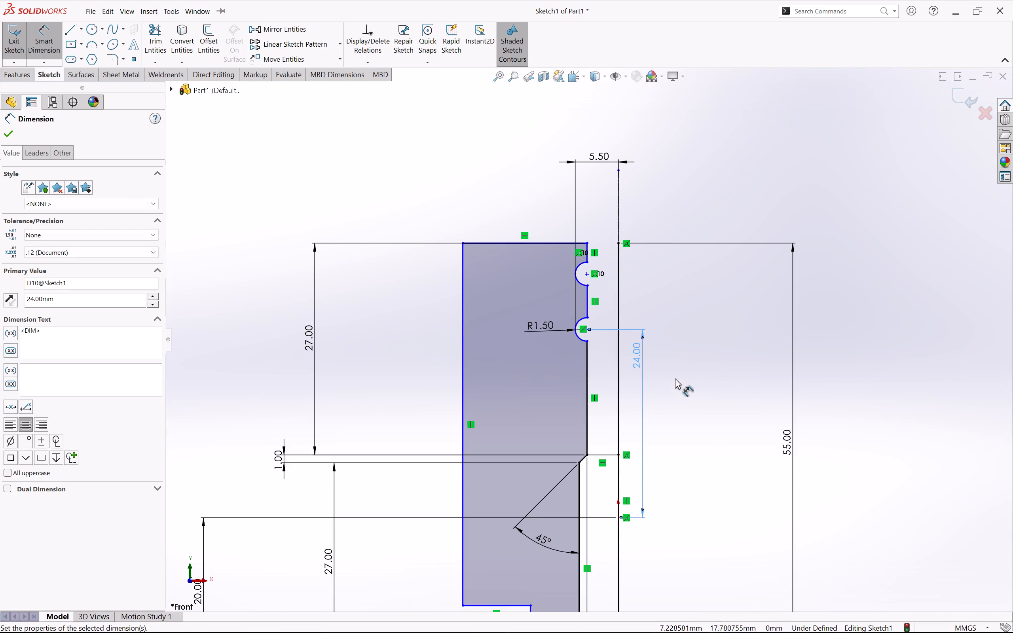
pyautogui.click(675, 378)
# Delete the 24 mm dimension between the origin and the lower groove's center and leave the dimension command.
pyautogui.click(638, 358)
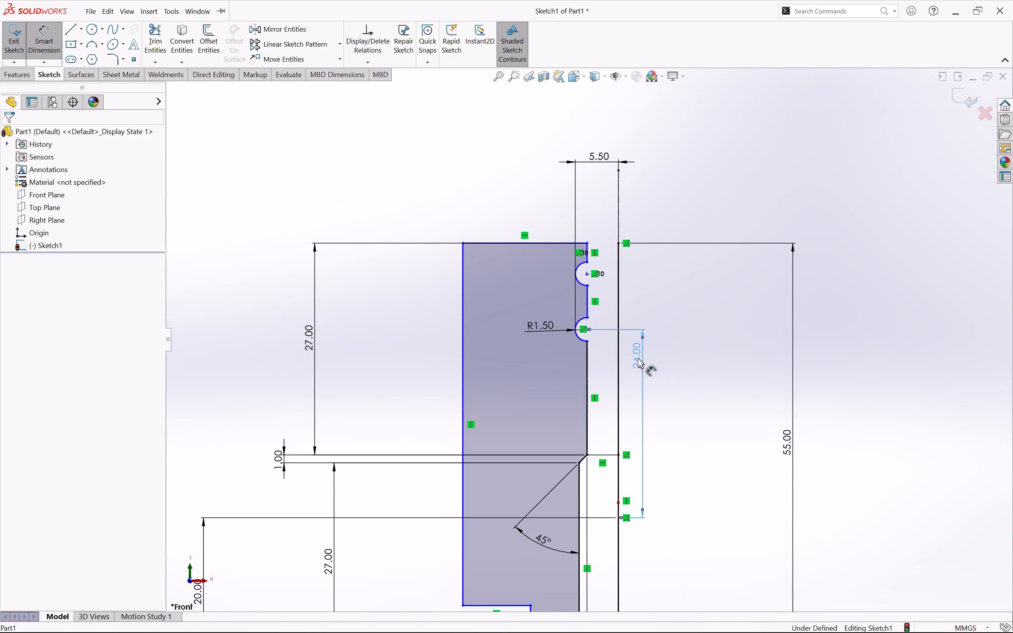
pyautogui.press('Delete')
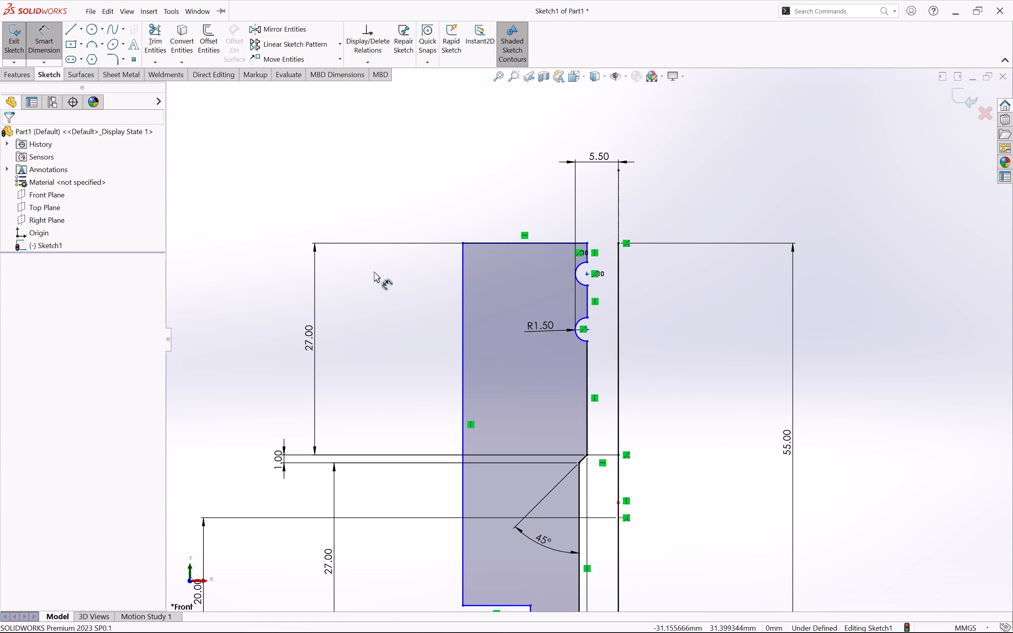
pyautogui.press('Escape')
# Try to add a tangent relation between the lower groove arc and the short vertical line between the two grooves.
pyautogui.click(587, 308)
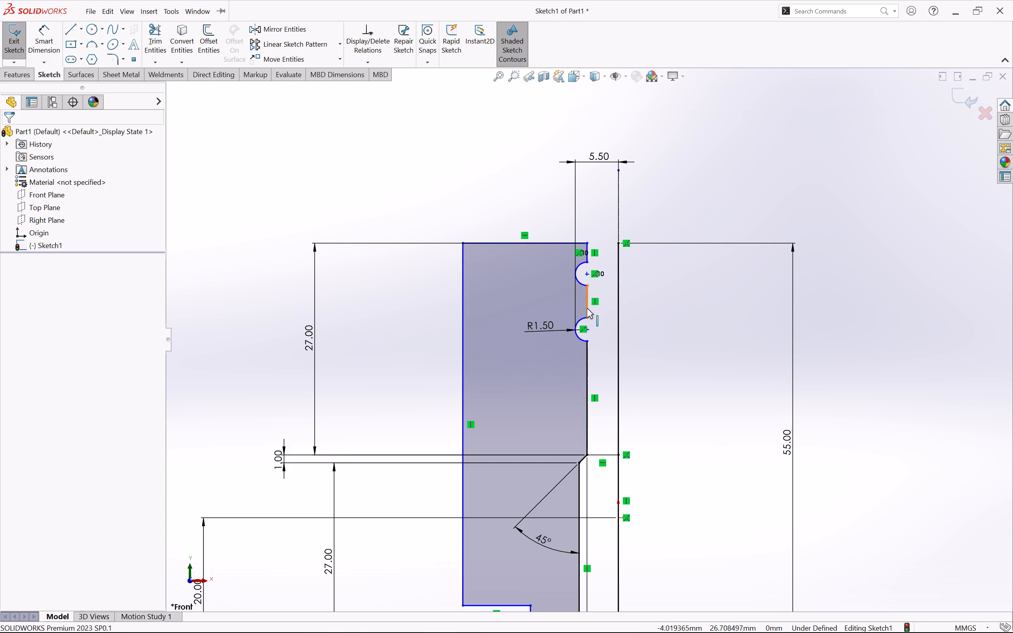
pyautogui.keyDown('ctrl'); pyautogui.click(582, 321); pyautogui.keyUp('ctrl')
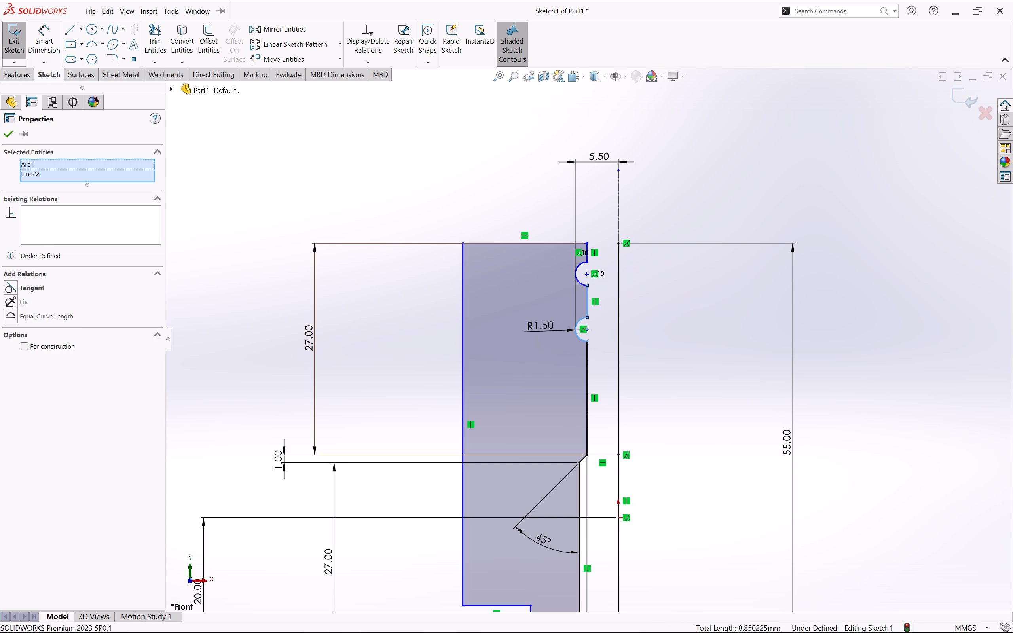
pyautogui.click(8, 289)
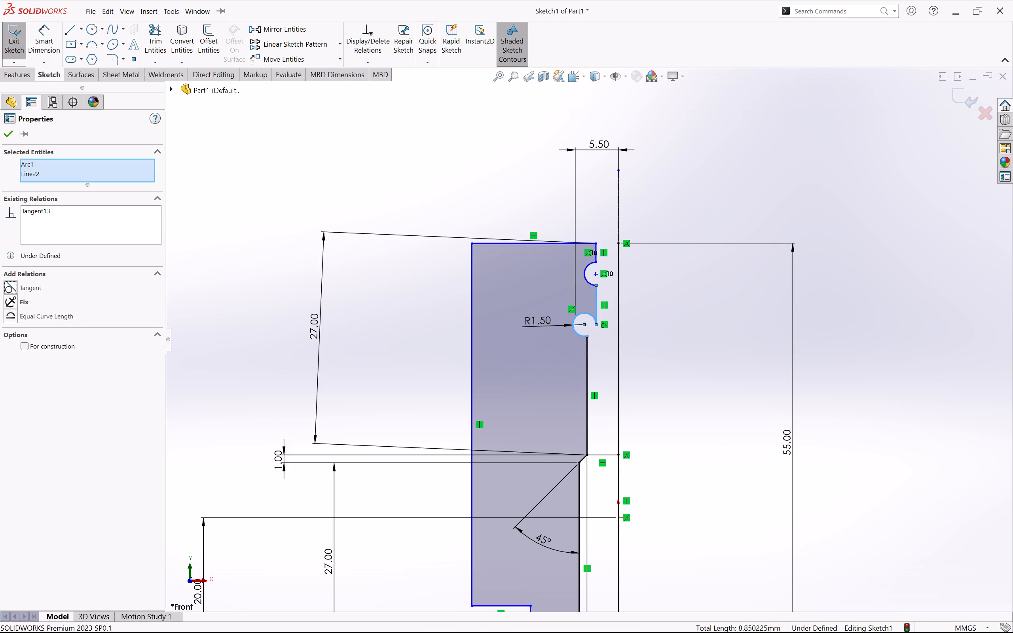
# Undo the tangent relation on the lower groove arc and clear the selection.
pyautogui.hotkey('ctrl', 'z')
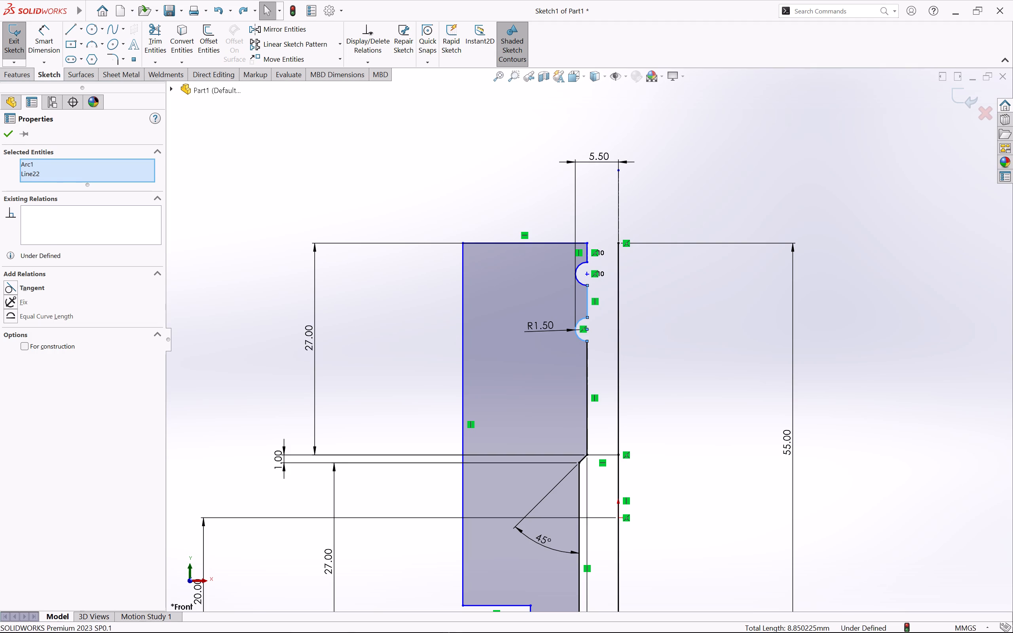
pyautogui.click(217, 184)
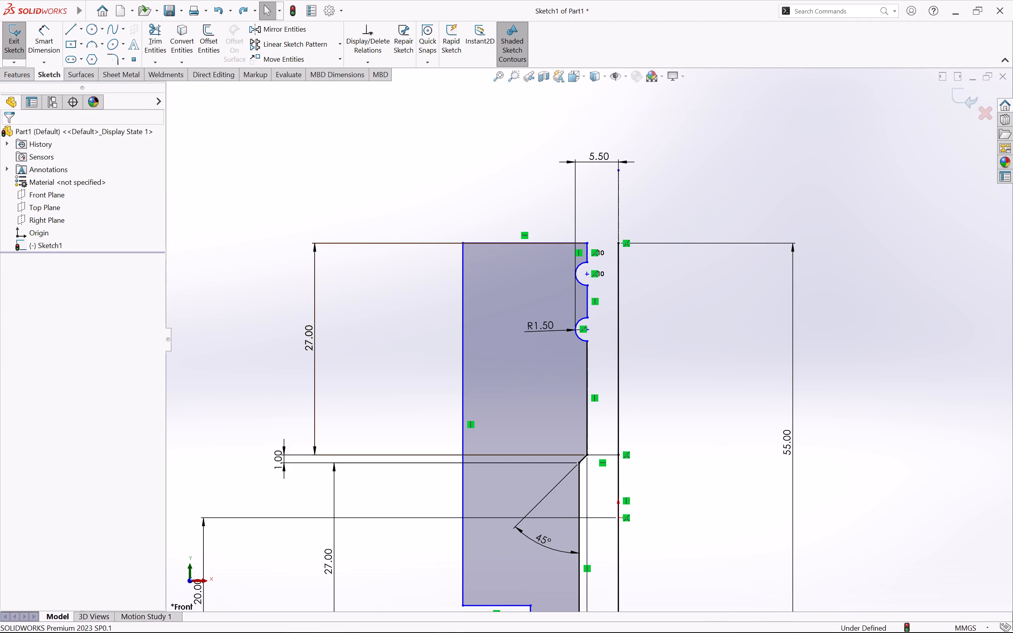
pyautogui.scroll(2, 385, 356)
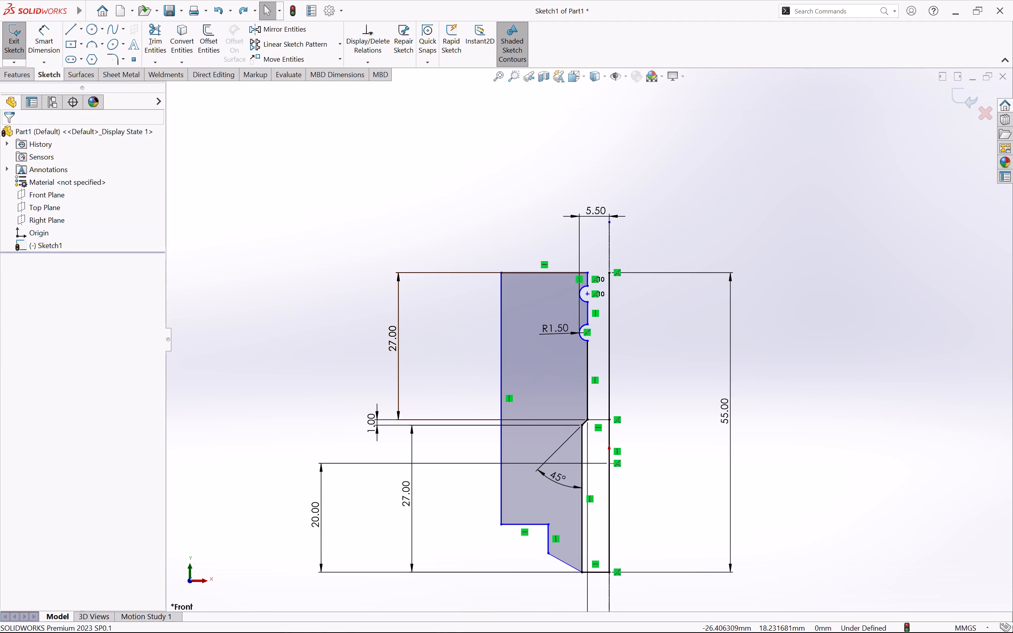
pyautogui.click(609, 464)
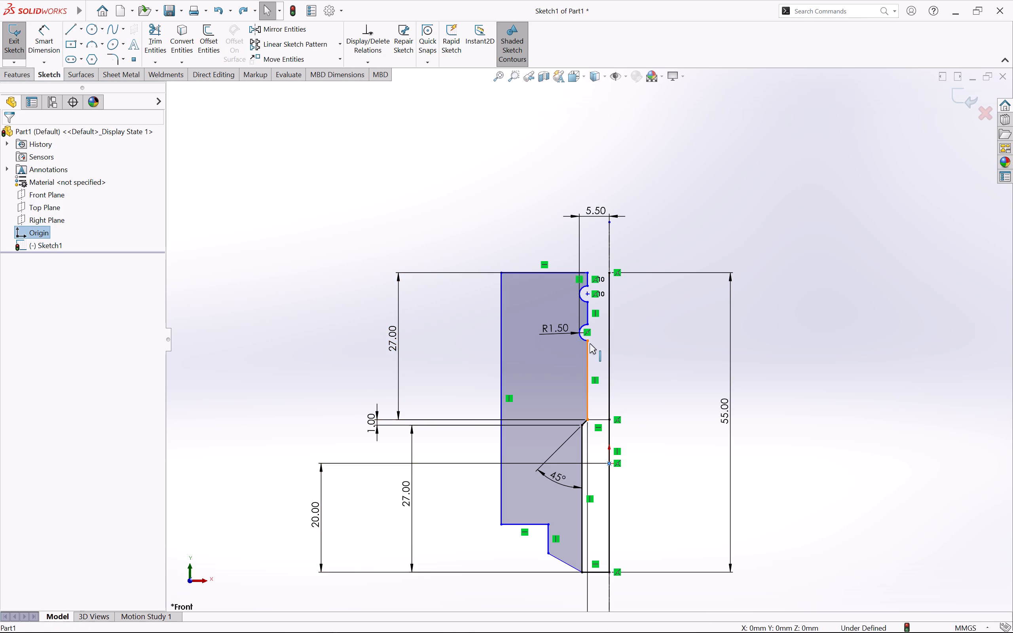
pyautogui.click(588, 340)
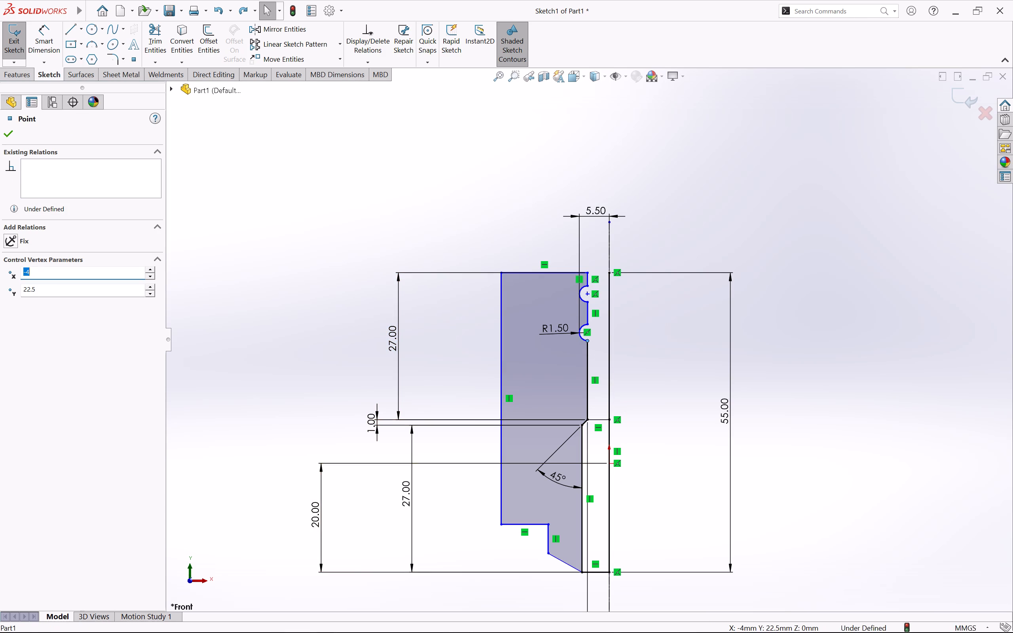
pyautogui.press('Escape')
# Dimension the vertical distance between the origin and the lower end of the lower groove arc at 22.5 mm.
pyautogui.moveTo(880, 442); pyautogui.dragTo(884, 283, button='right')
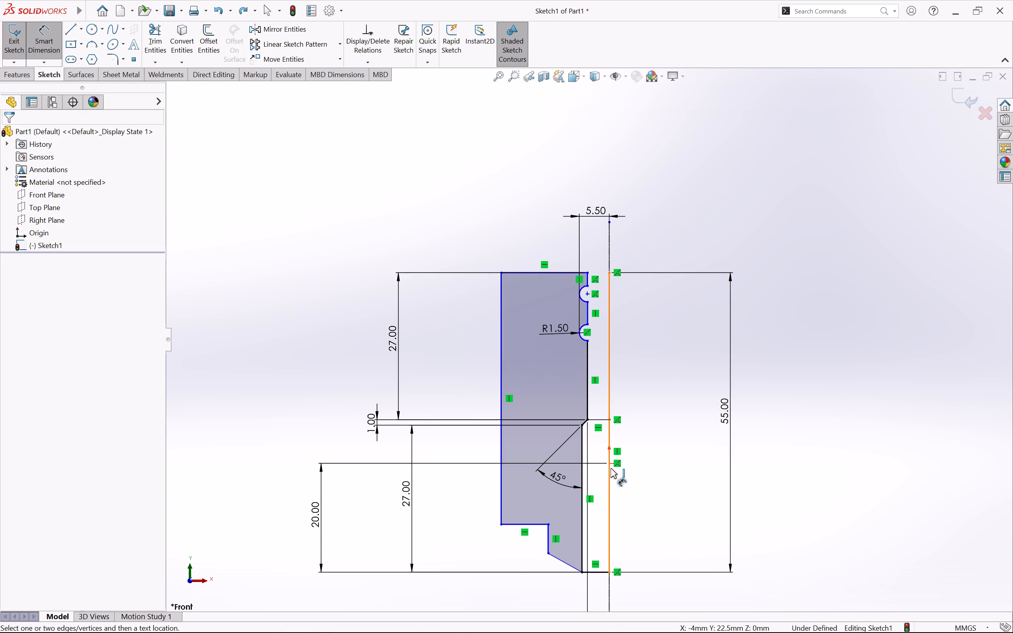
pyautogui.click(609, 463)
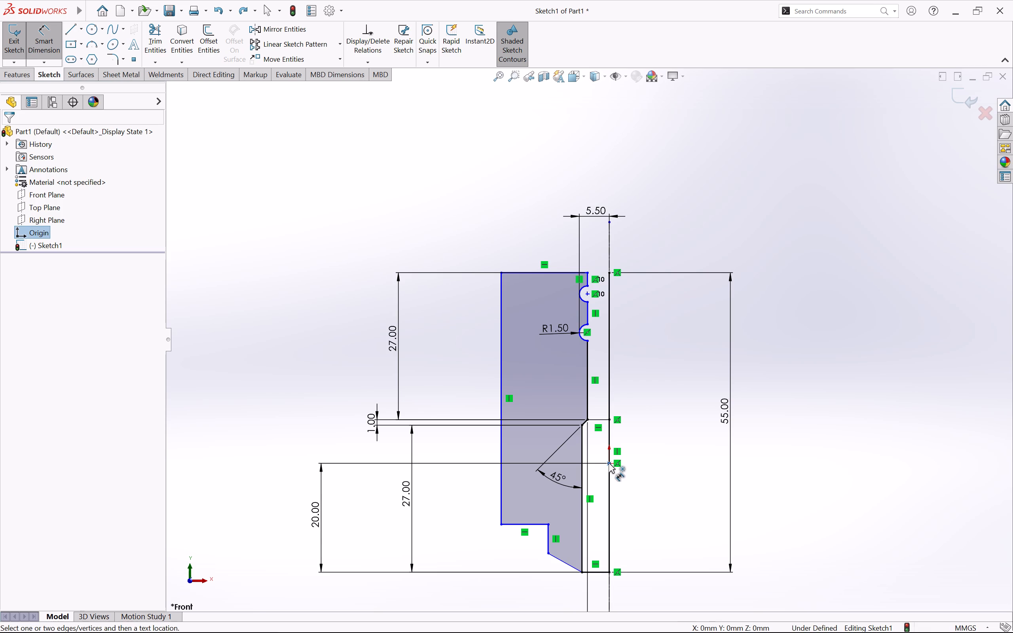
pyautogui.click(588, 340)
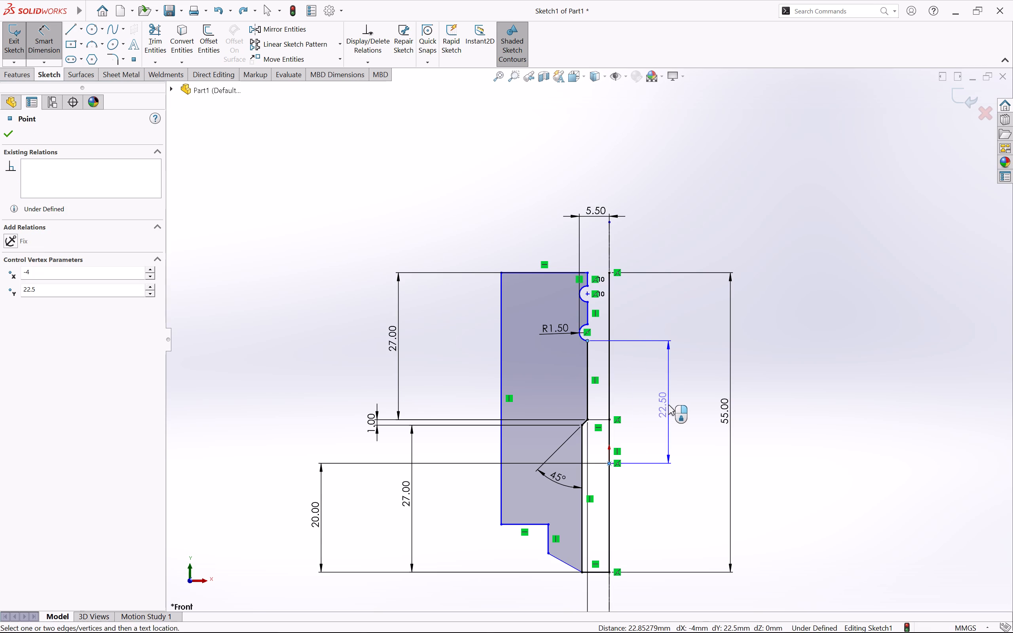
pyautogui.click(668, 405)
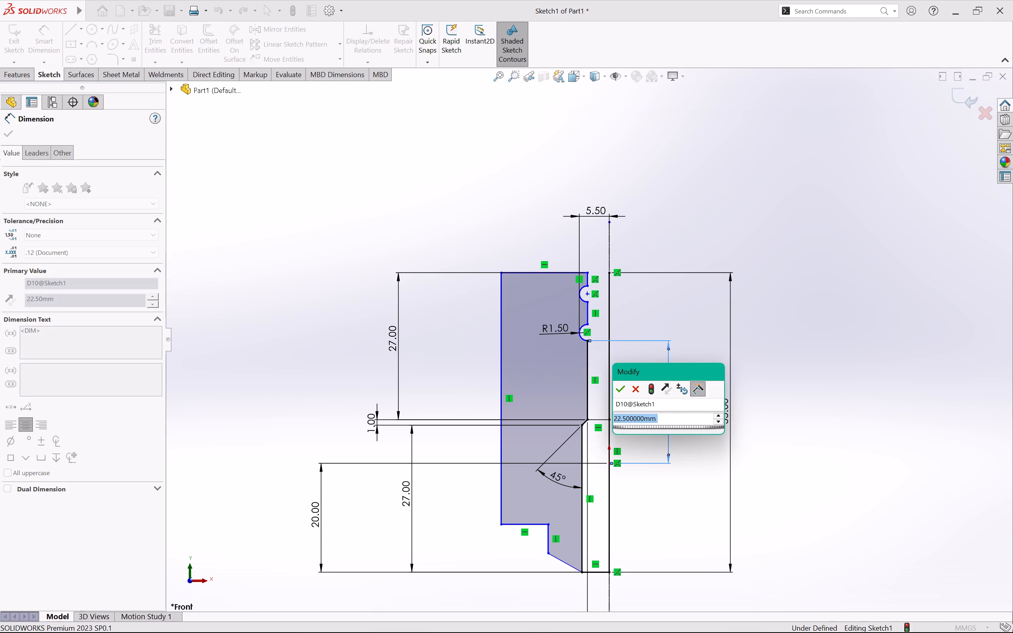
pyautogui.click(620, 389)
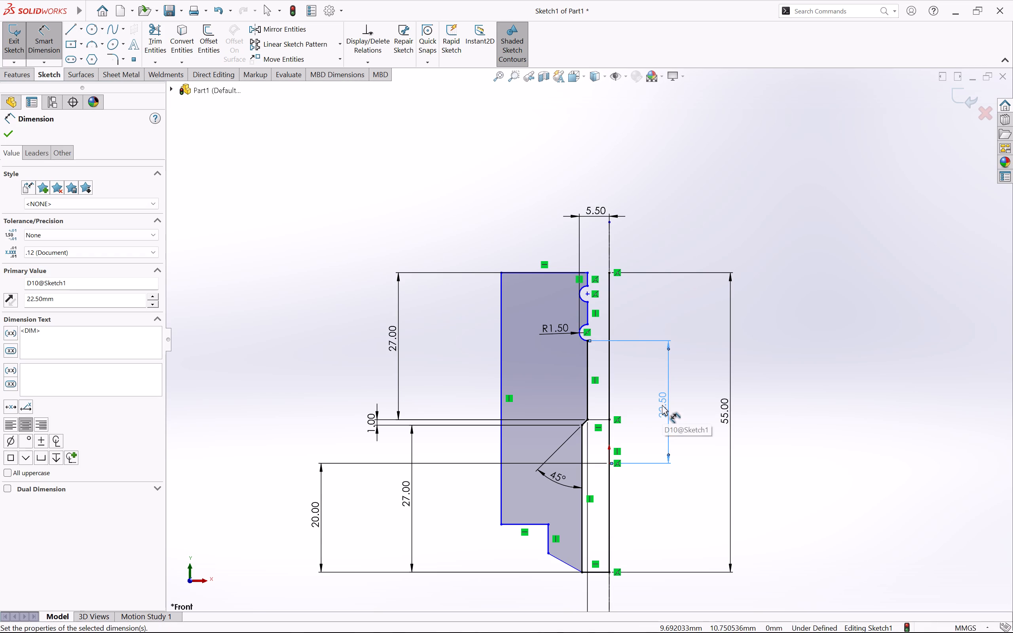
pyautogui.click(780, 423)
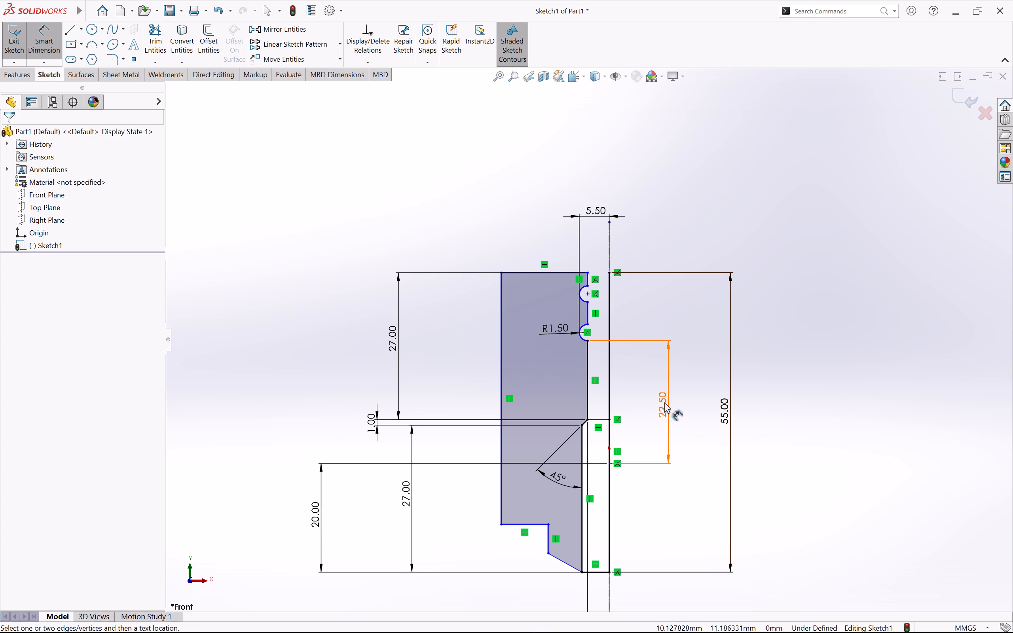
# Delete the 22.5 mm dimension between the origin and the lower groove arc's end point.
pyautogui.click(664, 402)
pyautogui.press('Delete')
# Dimension the vertical distance between the two groove arc centers at 10 mm.
pyautogui.scroll(1, 636, 408)
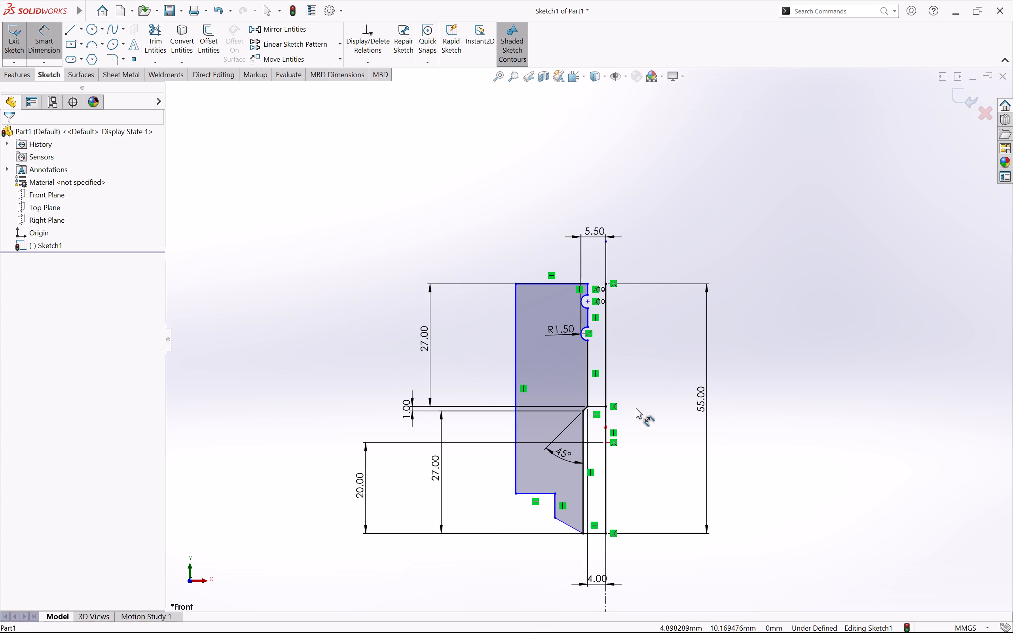
pyautogui.scroll(-2, 590, 350)
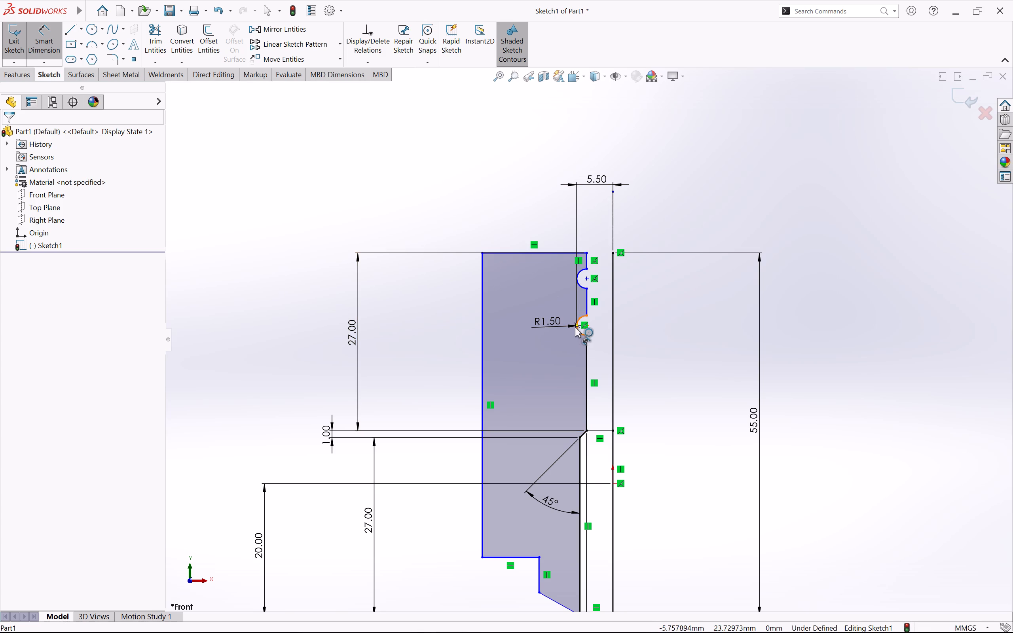
pyautogui.scroll(-5, 601, 337)
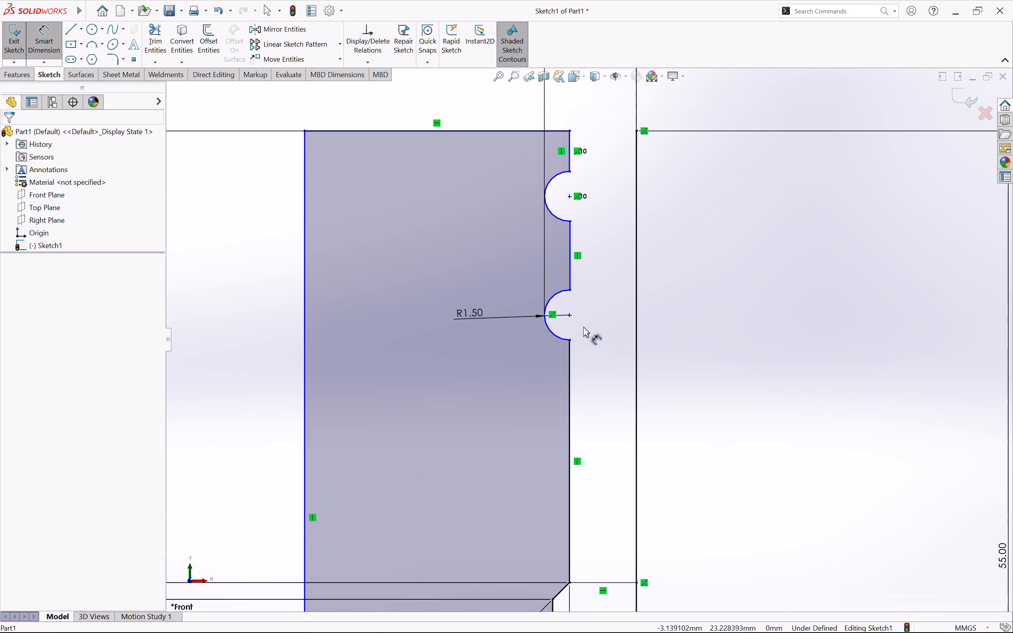
pyautogui.moveTo(797, 370); pyautogui.dragTo(796, 286, button='right')
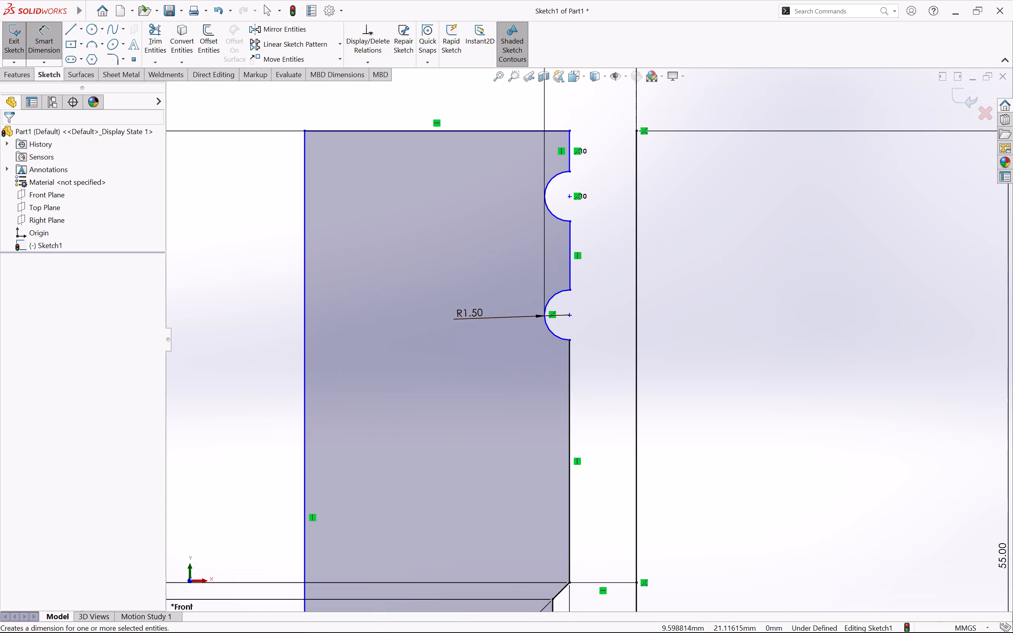
pyautogui.moveTo(796, 286); pyautogui.dragTo(796, 283, button='right')
pyautogui.moveTo(791, 360); pyautogui.dragTo(782, 264, button='right')
pyautogui.click(570, 315)
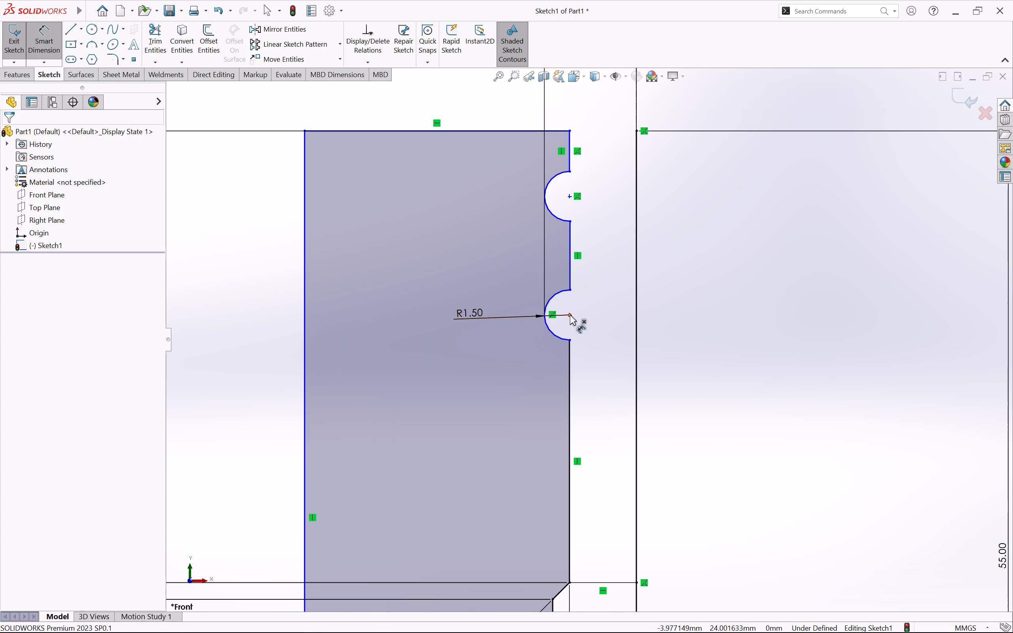
pyautogui.click(569, 195)
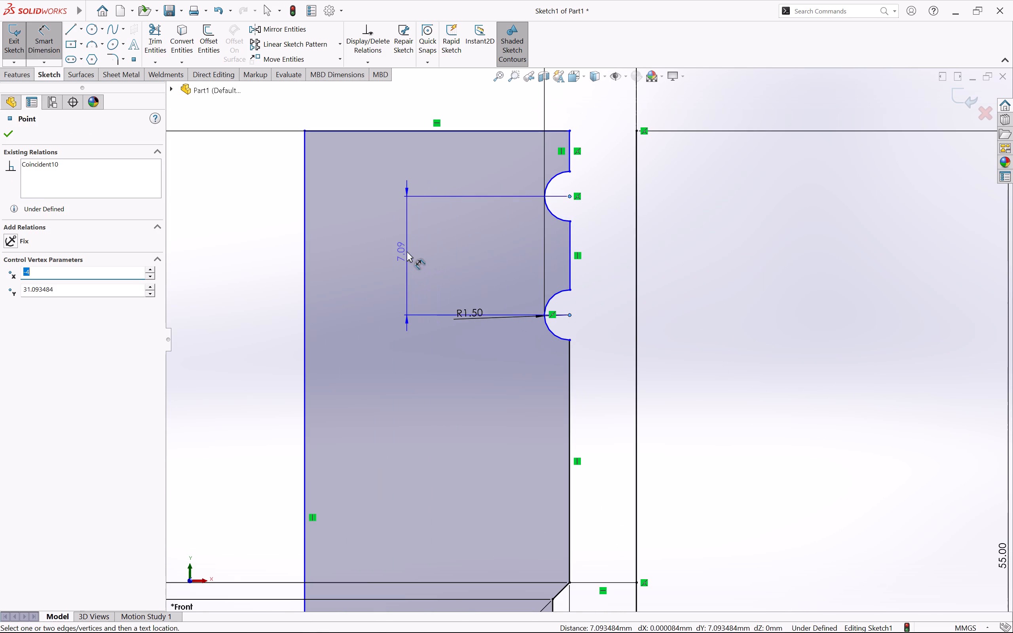
pyautogui.click(407, 251)
pyautogui.press('BackSpace')
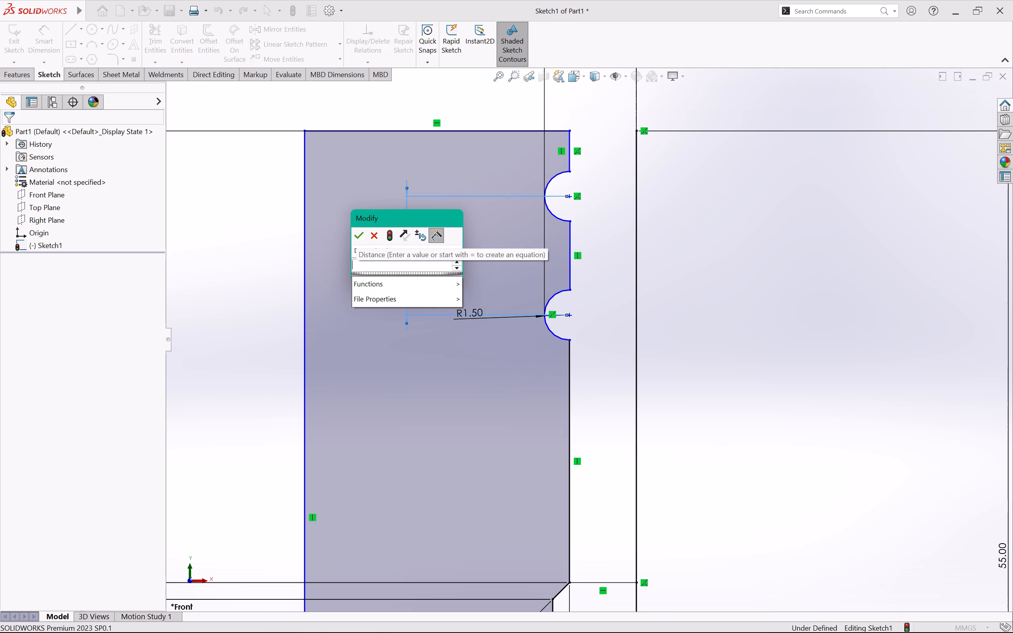
pyautogui.write('10')
pyautogui.press('Return')
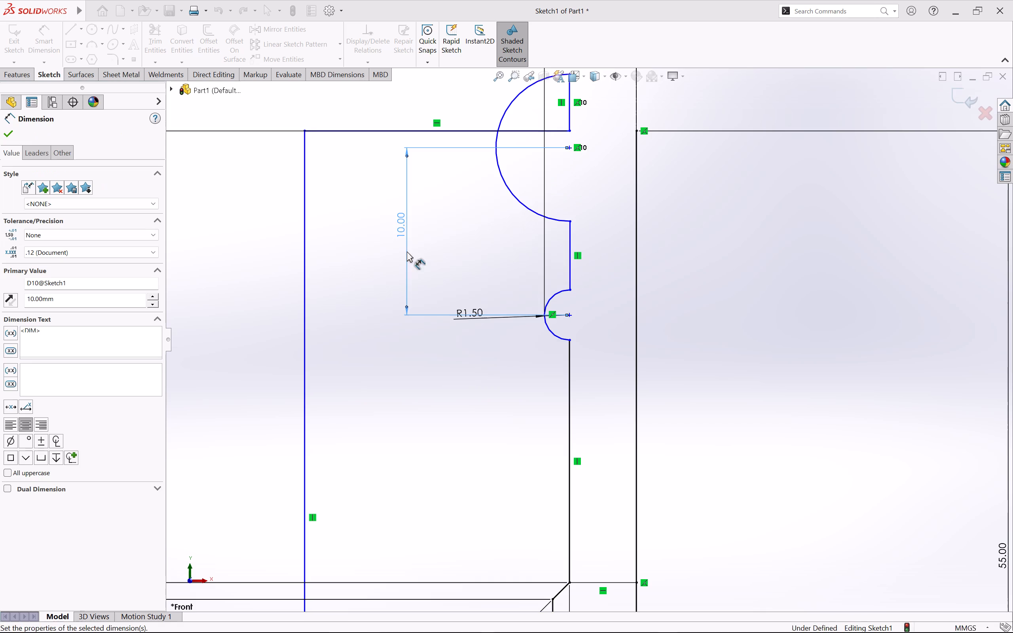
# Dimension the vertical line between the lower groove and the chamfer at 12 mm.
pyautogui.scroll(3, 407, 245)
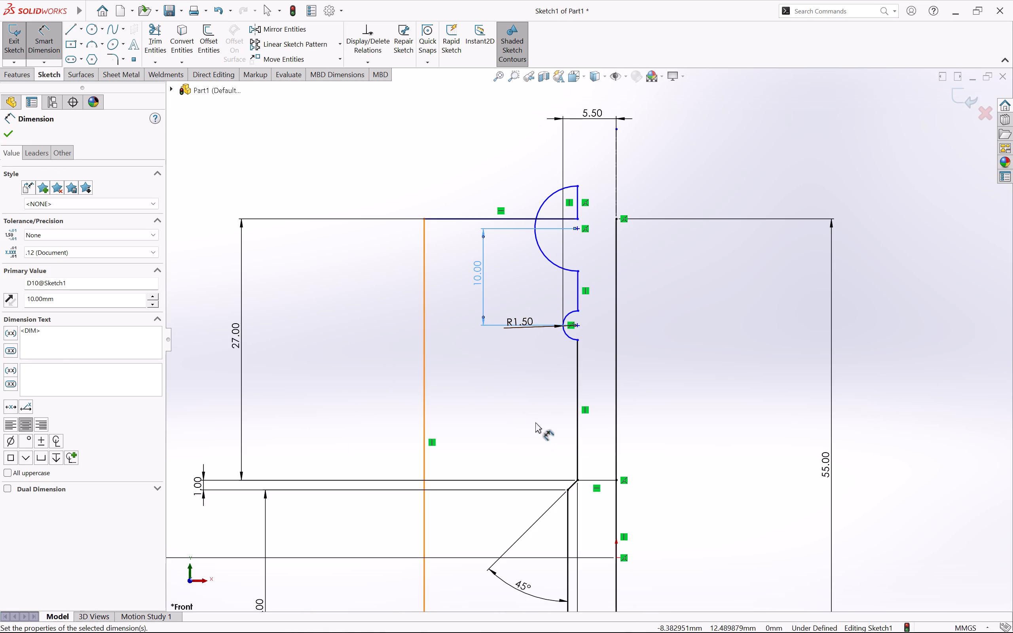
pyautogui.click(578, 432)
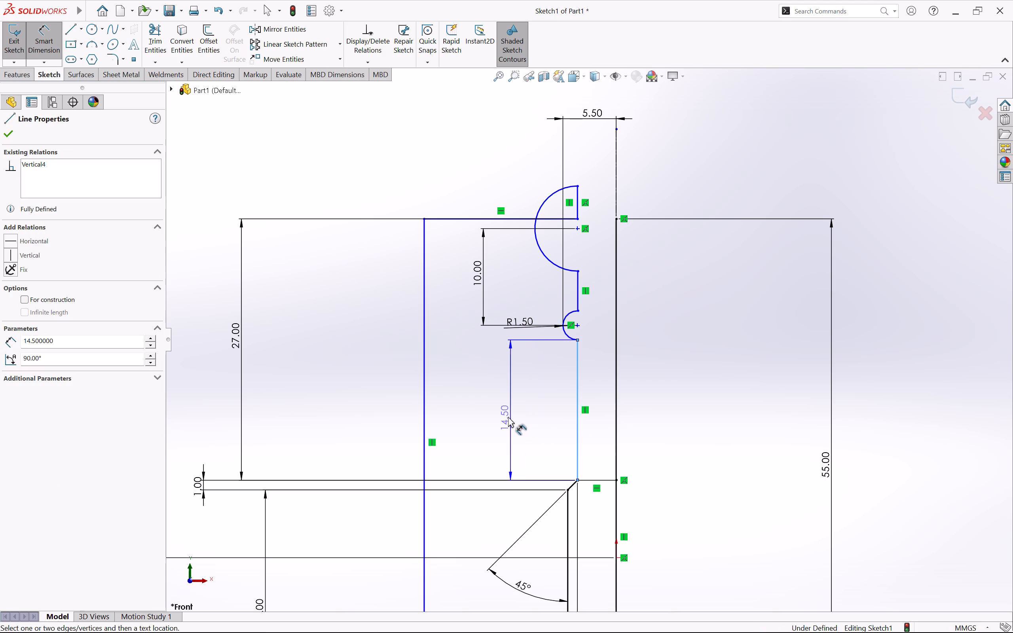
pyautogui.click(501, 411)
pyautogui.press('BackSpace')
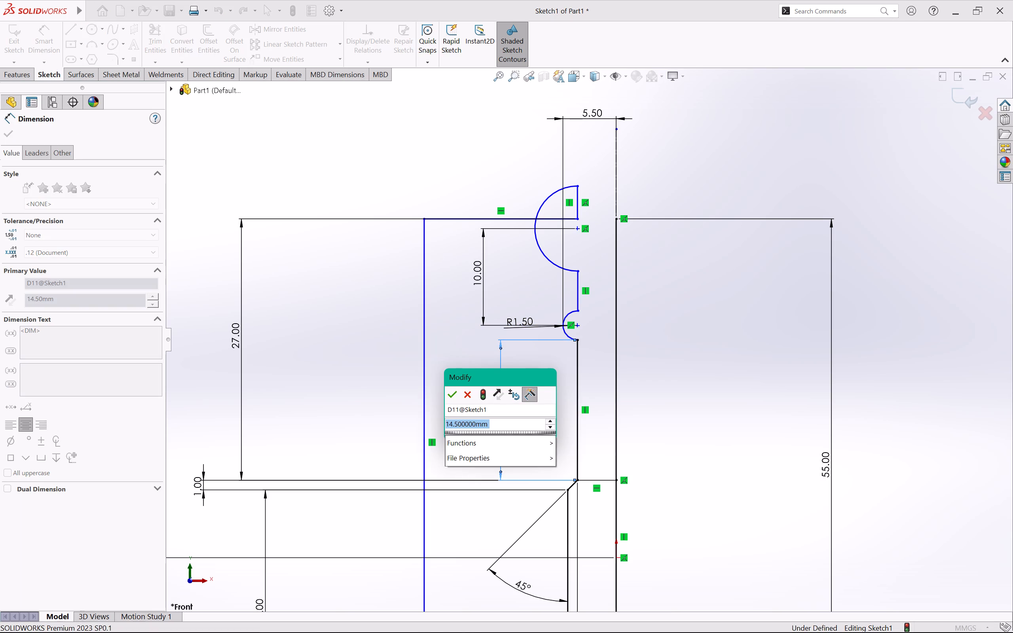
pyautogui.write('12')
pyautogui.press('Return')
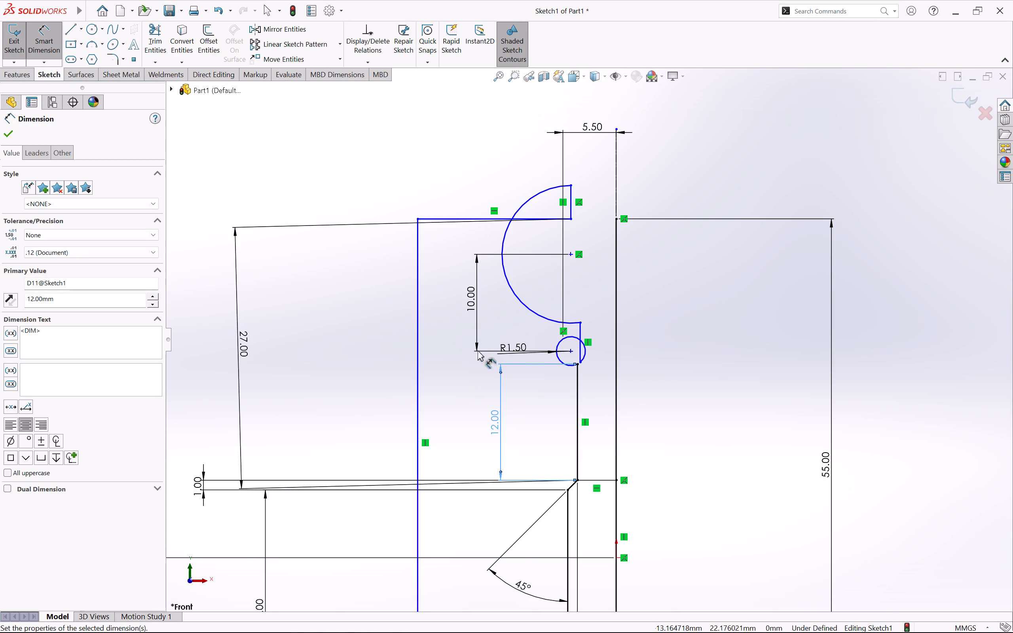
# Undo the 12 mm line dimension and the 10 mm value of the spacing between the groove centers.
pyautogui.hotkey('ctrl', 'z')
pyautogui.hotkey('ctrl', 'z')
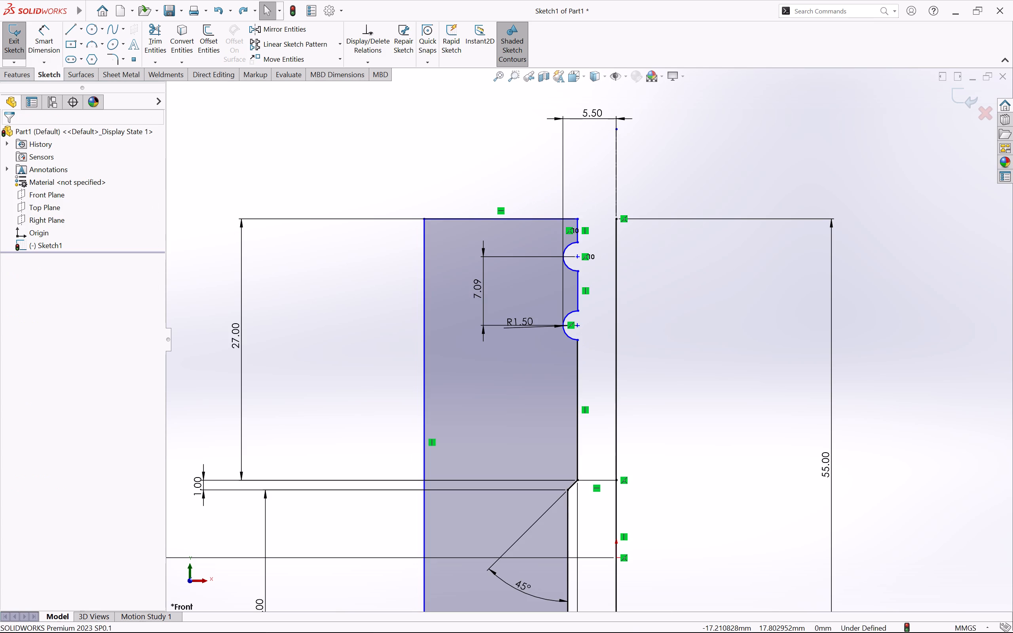
# Move the R1.50 dimension text slightly lower, below the lower groove's center level.
pyautogui.scroll(1, 480, 435)
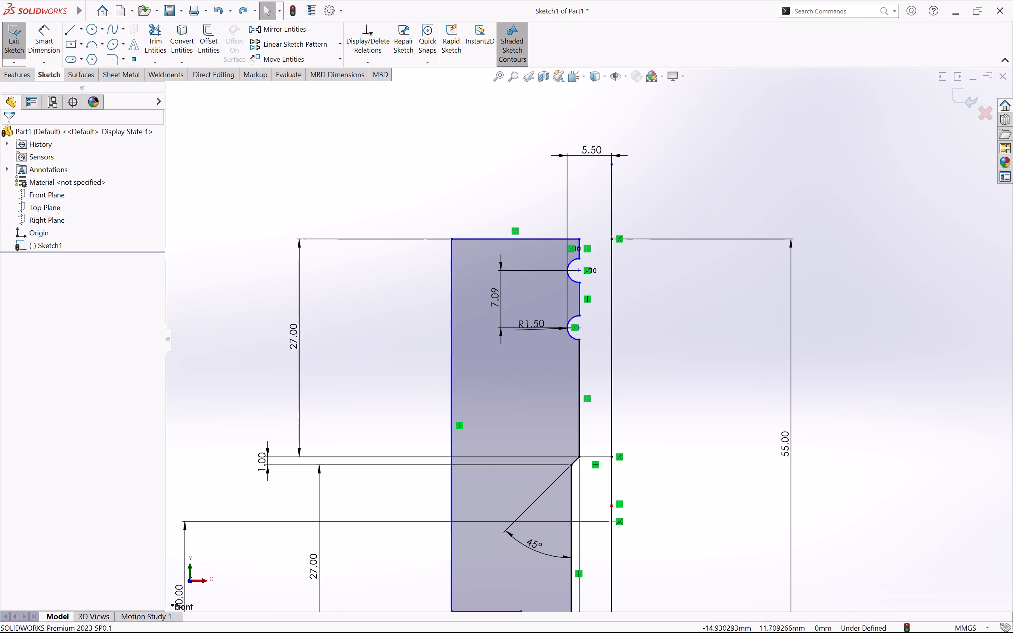
pyautogui.scroll(3, 536, 466)
pyautogui.scroll(-1, 533, 400)
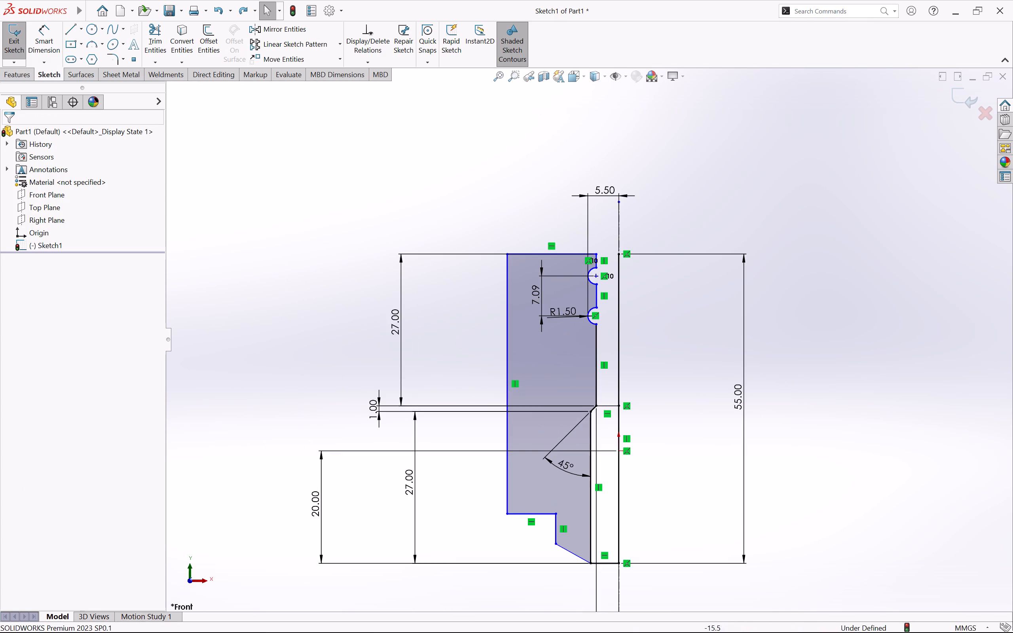
pyautogui.scroll(-2, 586, 324)
pyautogui.scroll(2, 613, 395)
pyautogui.scroll(-1, 592, 361)
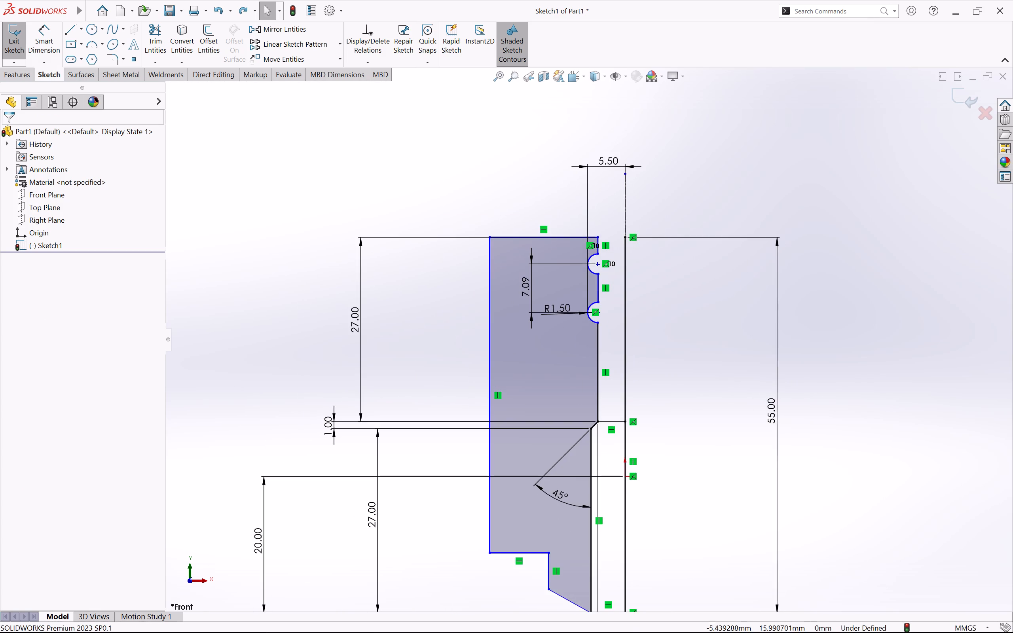
pyautogui.scroll(-2, 588, 367)
pyautogui.scroll(-1, 604, 282)
pyautogui.moveTo(527, 283); pyautogui.dragTo(528, 307)
# Examine the two grooves and the overall dimensioned profile.
pyautogui.scroll(-1, 603, 291)
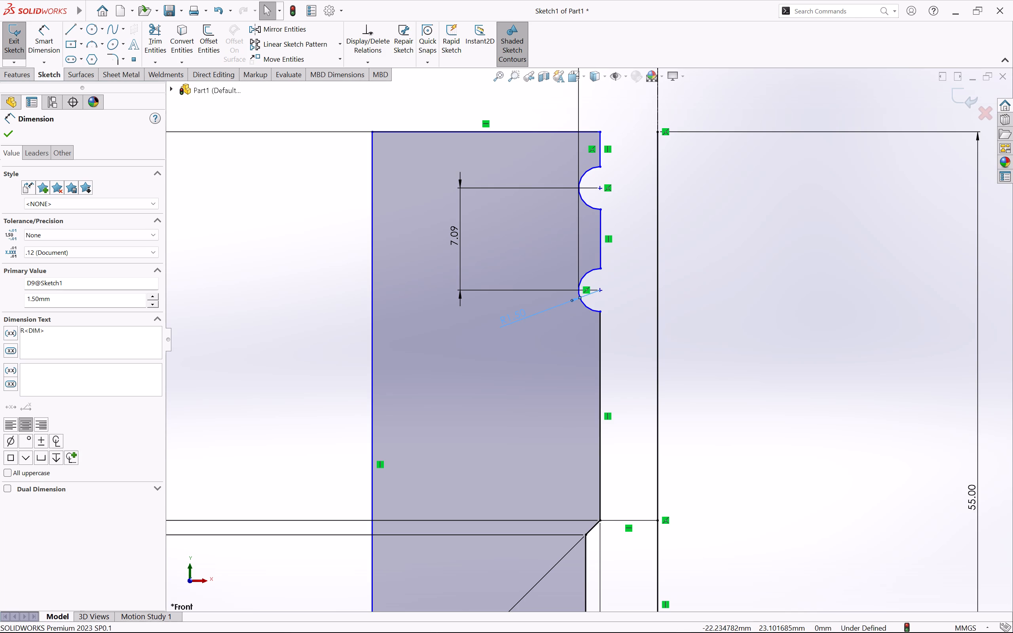
pyautogui.scroll(4, 345, 300)
pyautogui.scroll(2, 413, 315)
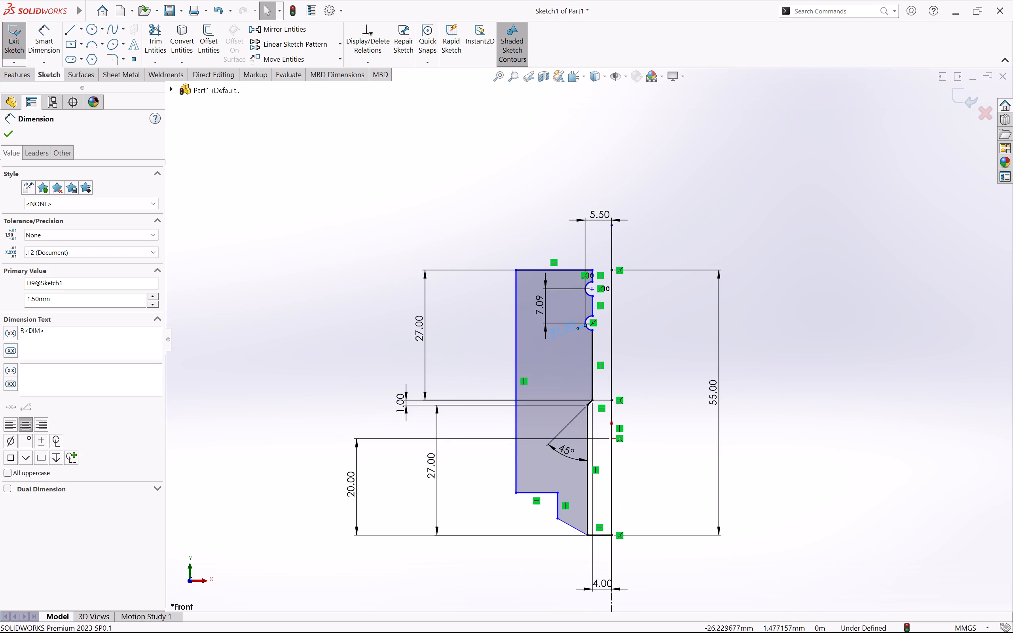
pyautogui.scroll(-1, 479, 299)
pyautogui.scroll(-2, 698, 318)
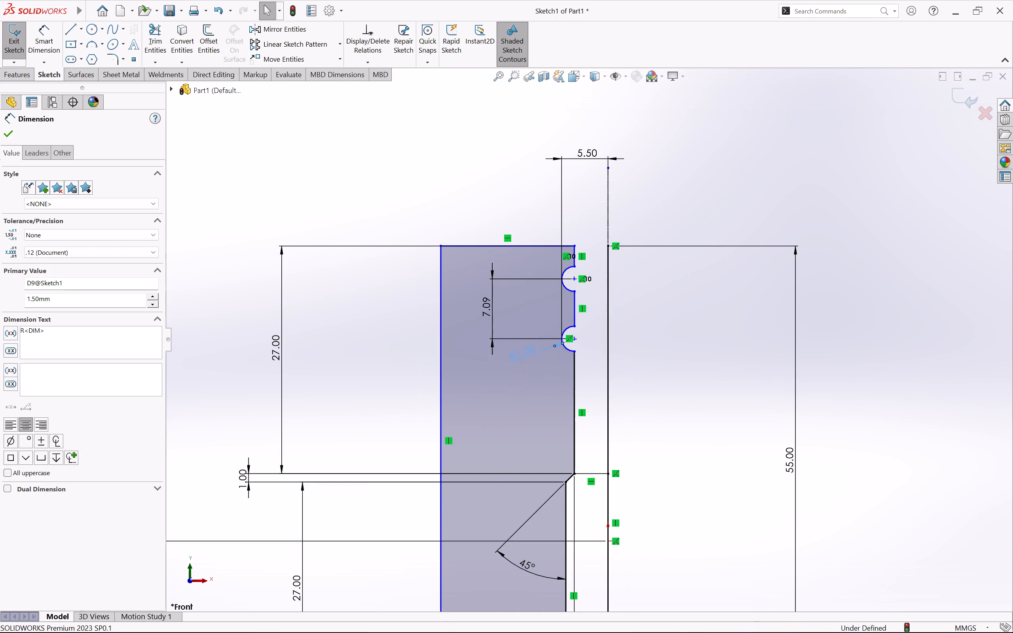
pyautogui.scroll(-3, 564, 311)
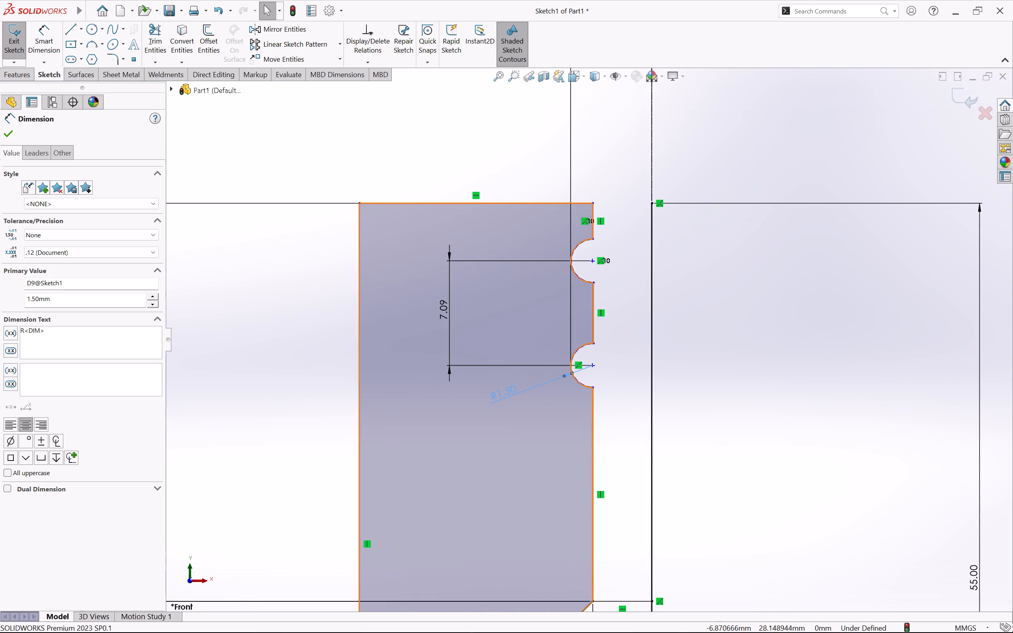
pyautogui.scroll(3, 573, 395)
pyautogui.scroll(-1, 573, 395)
pyautogui.scroll(3, 573, 395)
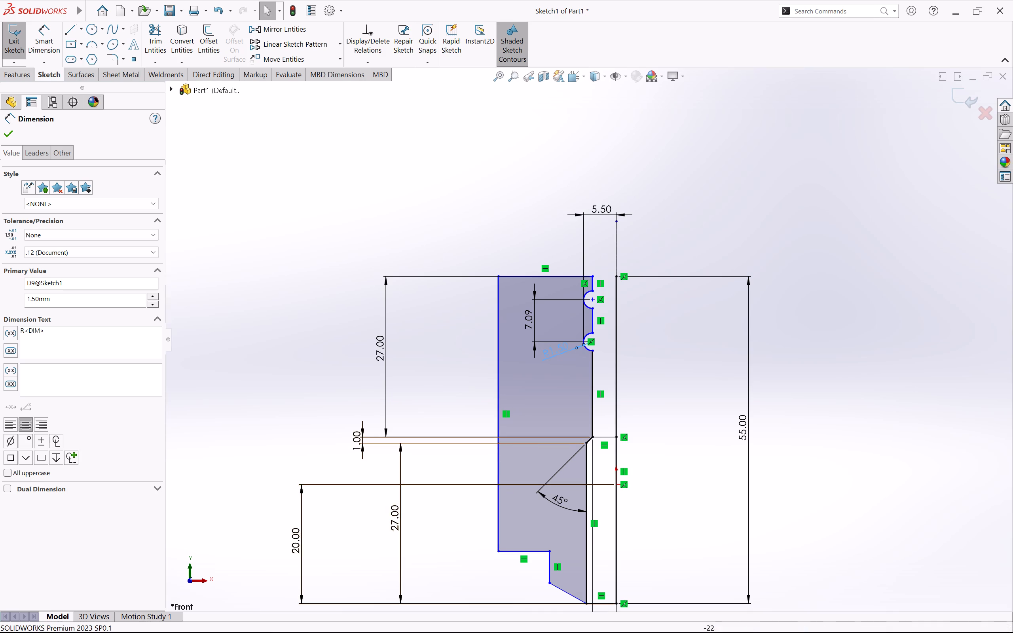
pyautogui.scroll(-1, 550, 608)
pyautogui.scroll(-1, 554, 567)
pyautogui.scroll(4, 554, 567)
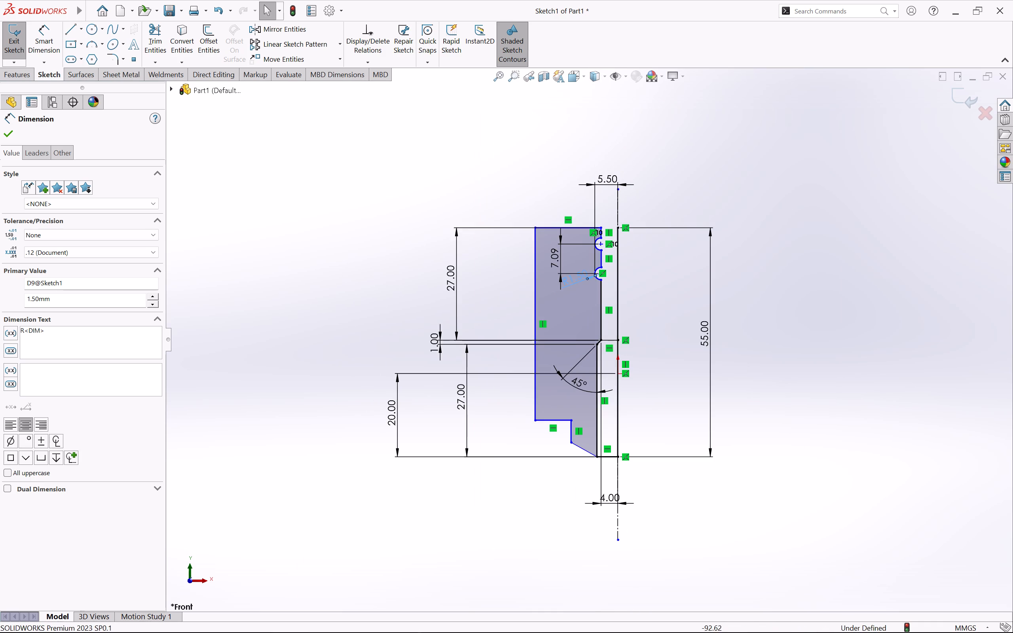
# Dimension the vertical distance from the profile's bottom corner to the outer step's lower corner at 20 mm.
pyautogui.moveTo(299, 437); pyautogui.dragTo(252, 173, button='right')
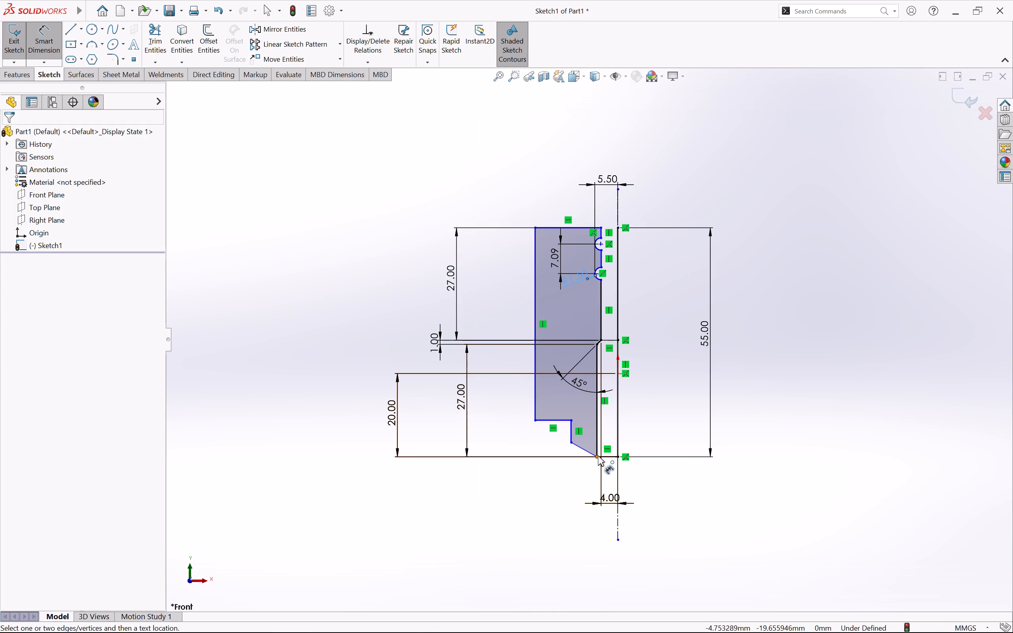
pyautogui.click(598, 456)
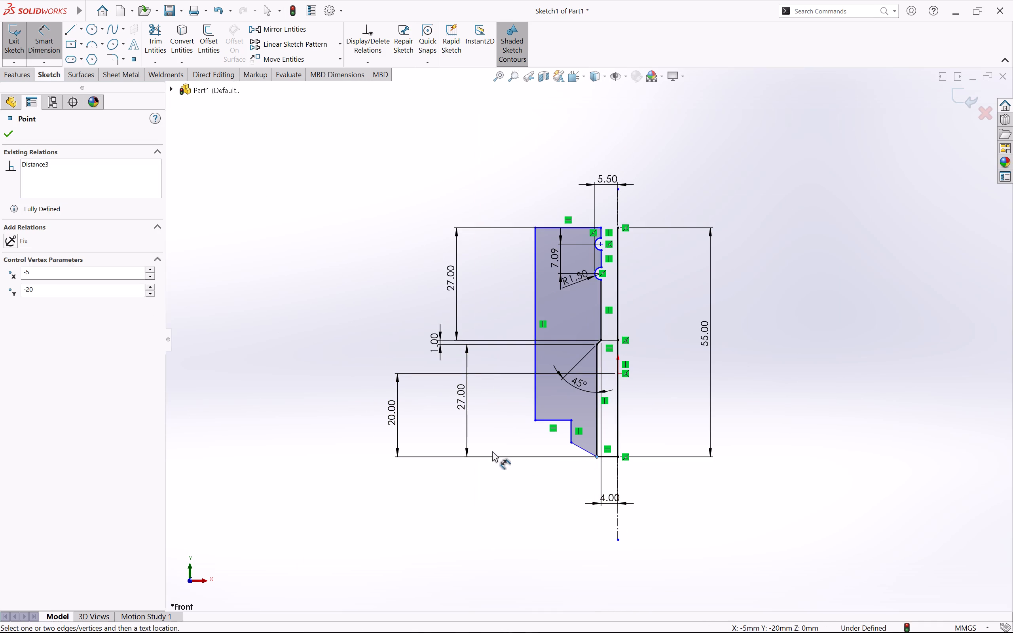
pyautogui.click(533, 420)
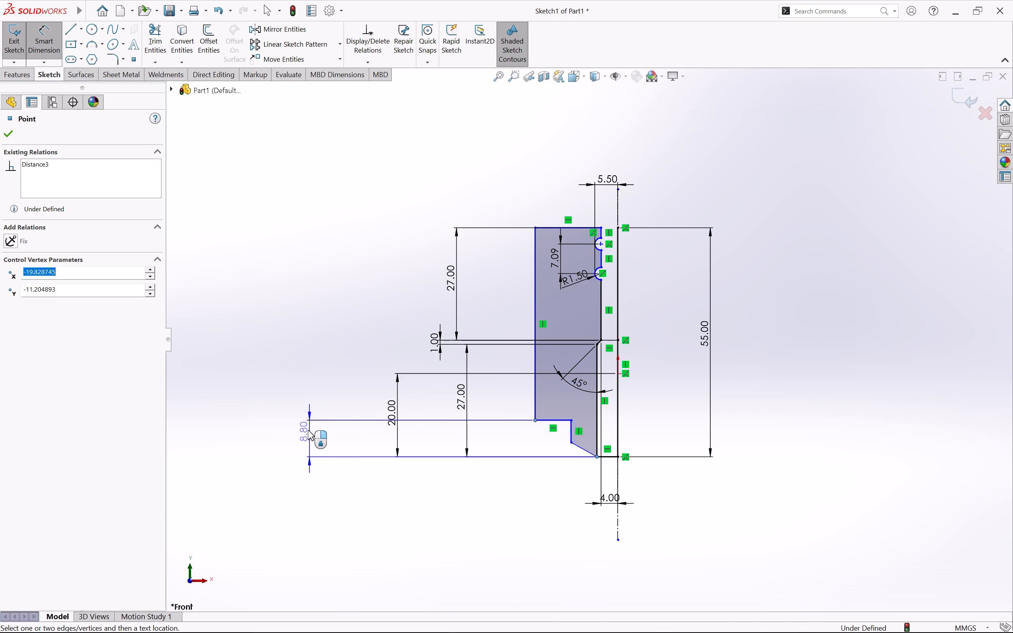
pyautogui.click(308, 430)
pyautogui.press('BackSpace')
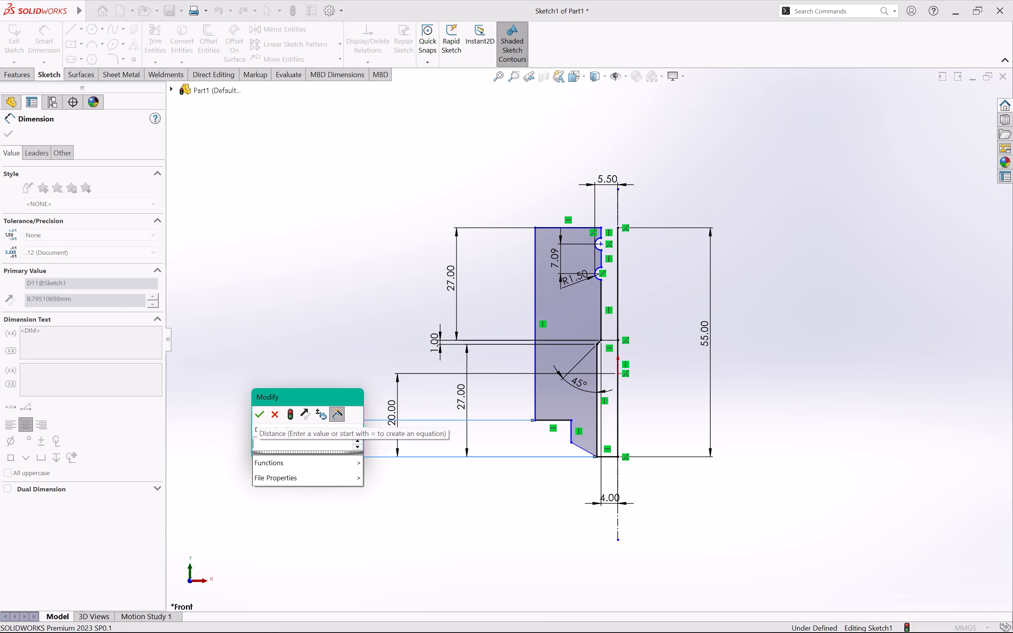
pyautogui.write('20')
pyautogui.press('Return')
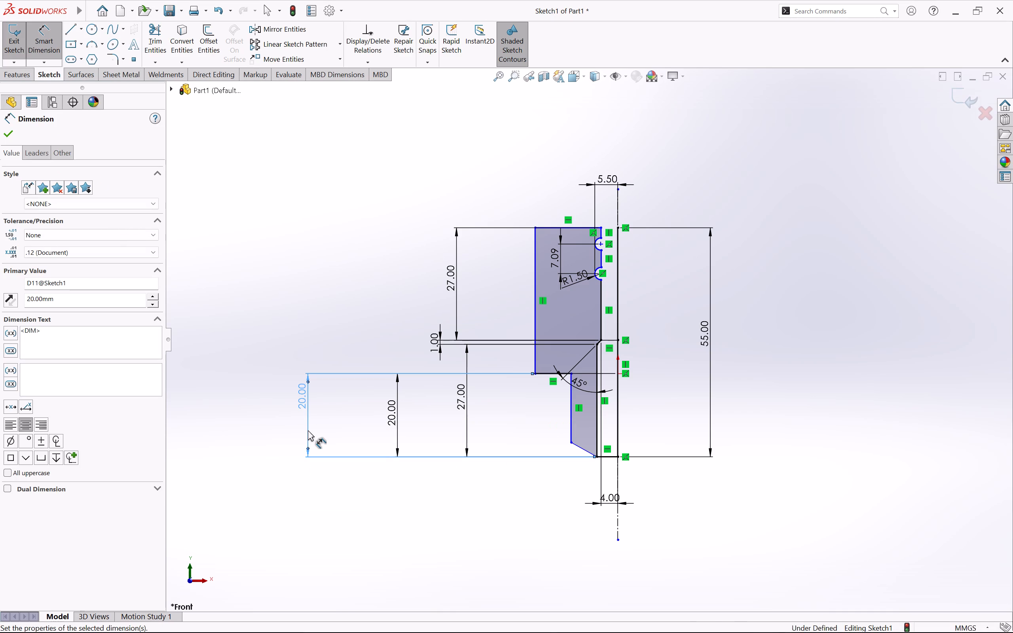
# Dimension the vertical height of the slanted line at the profile's bottom outer corner at 5 mm.
pyautogui.click(326, 291)
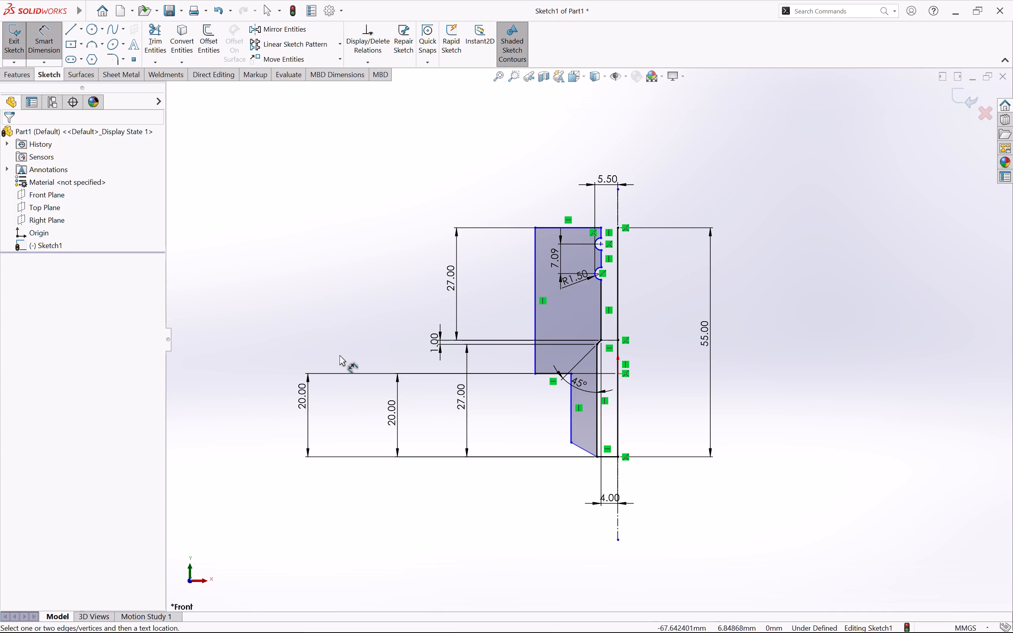
pyautogui.click(584, 451)
pyautogui.click(492, 449)
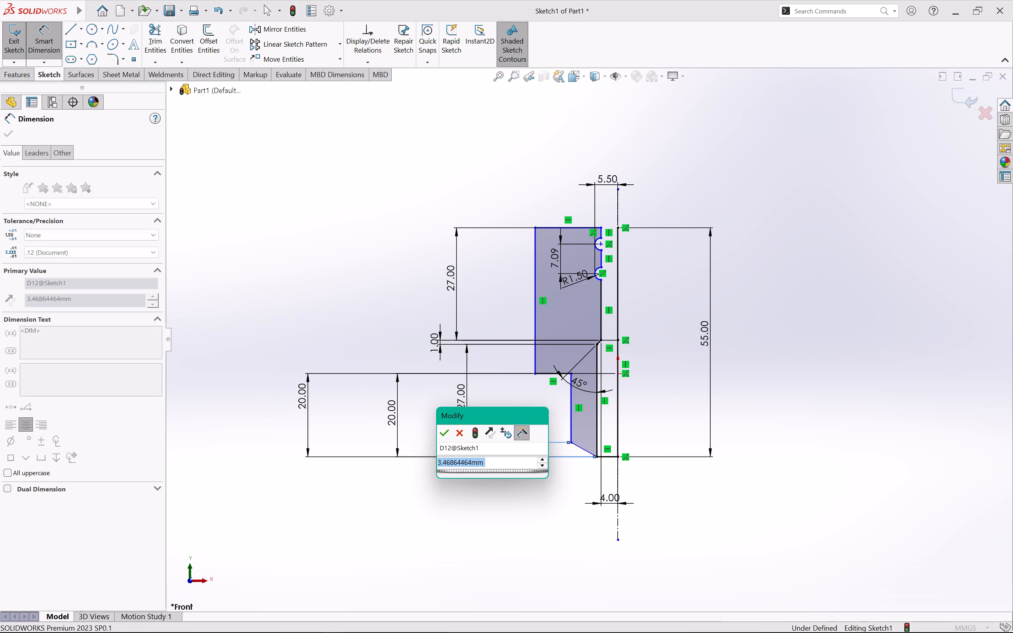
pyautogui.press('BackSpace')
pyautogui.press('5')
pyautogui.press('Return')
pyautogui.click(455, 492)
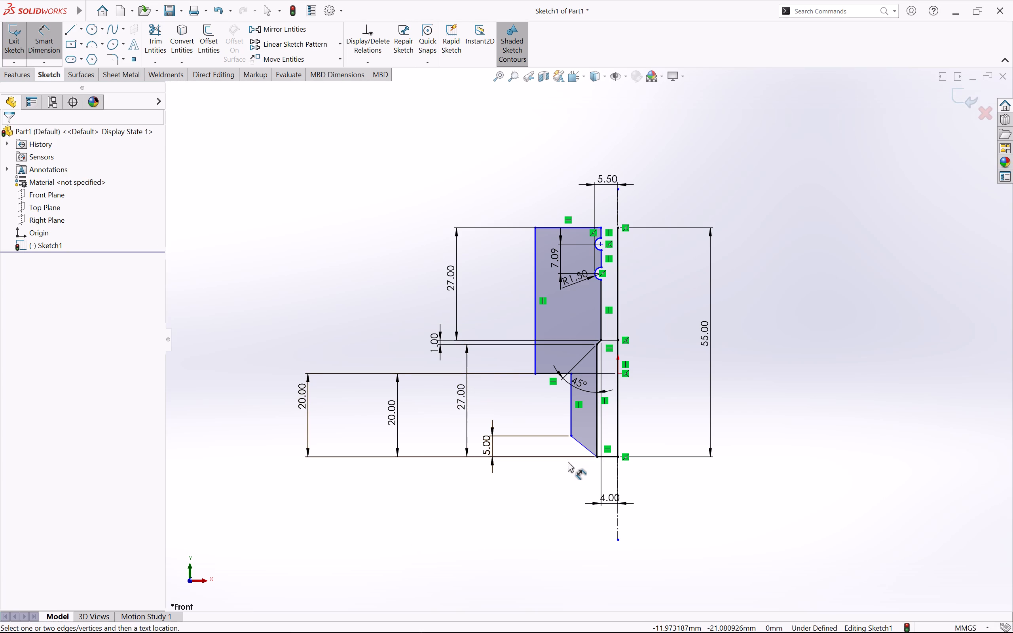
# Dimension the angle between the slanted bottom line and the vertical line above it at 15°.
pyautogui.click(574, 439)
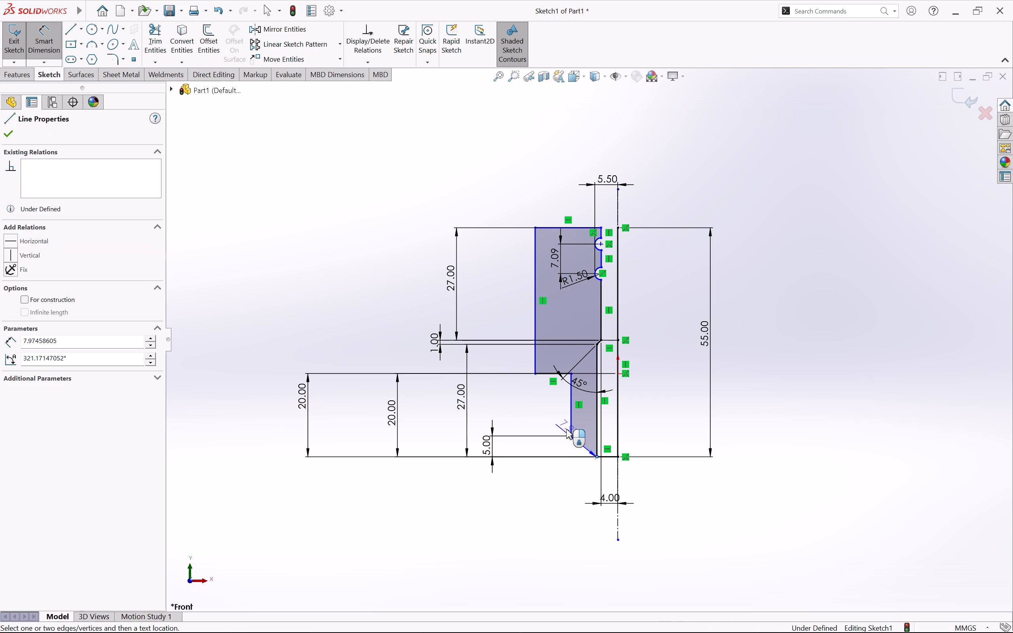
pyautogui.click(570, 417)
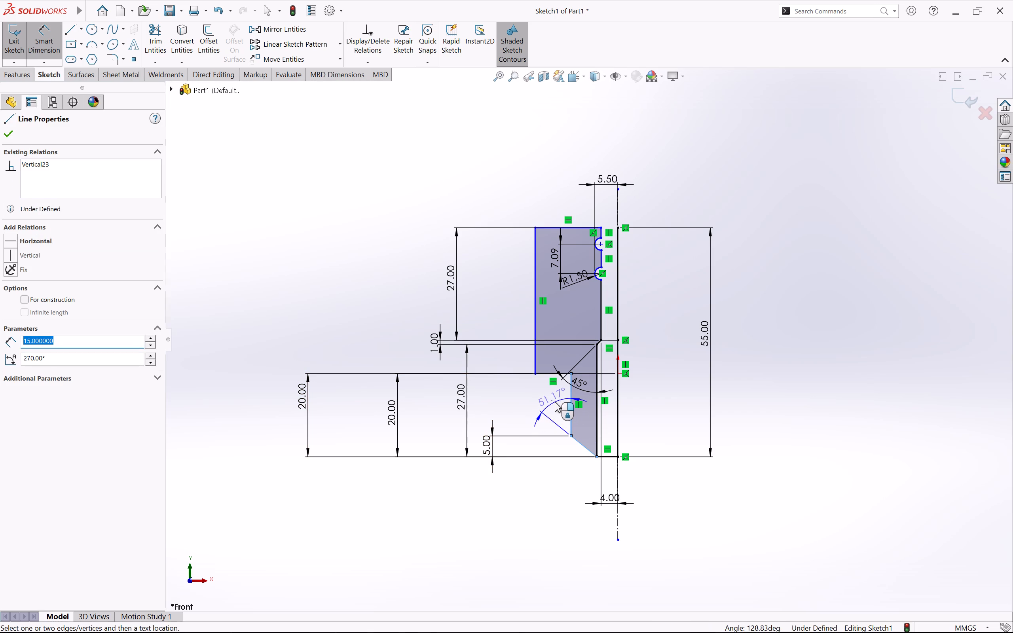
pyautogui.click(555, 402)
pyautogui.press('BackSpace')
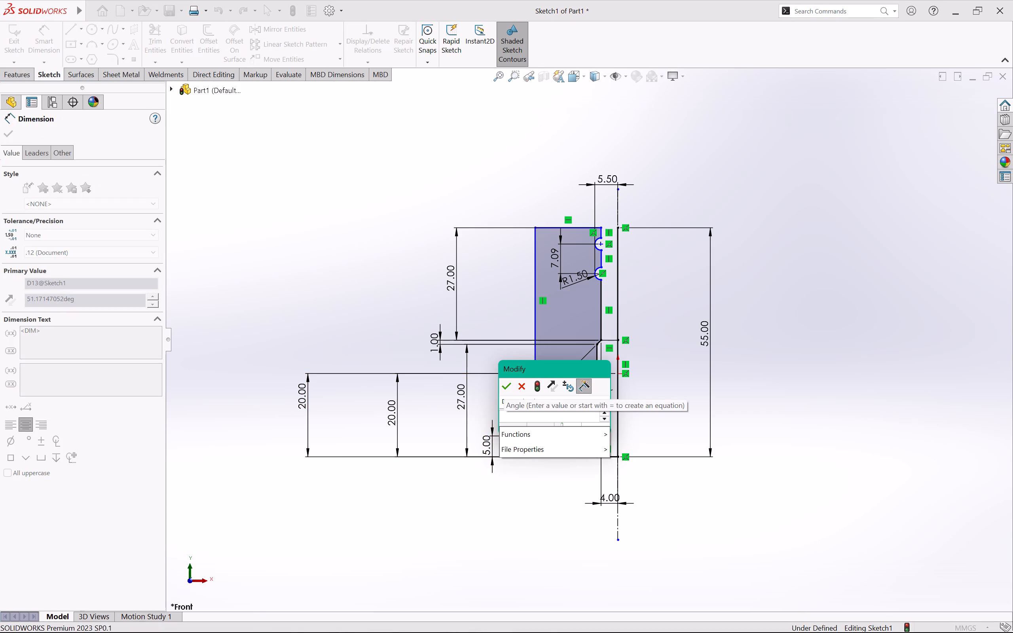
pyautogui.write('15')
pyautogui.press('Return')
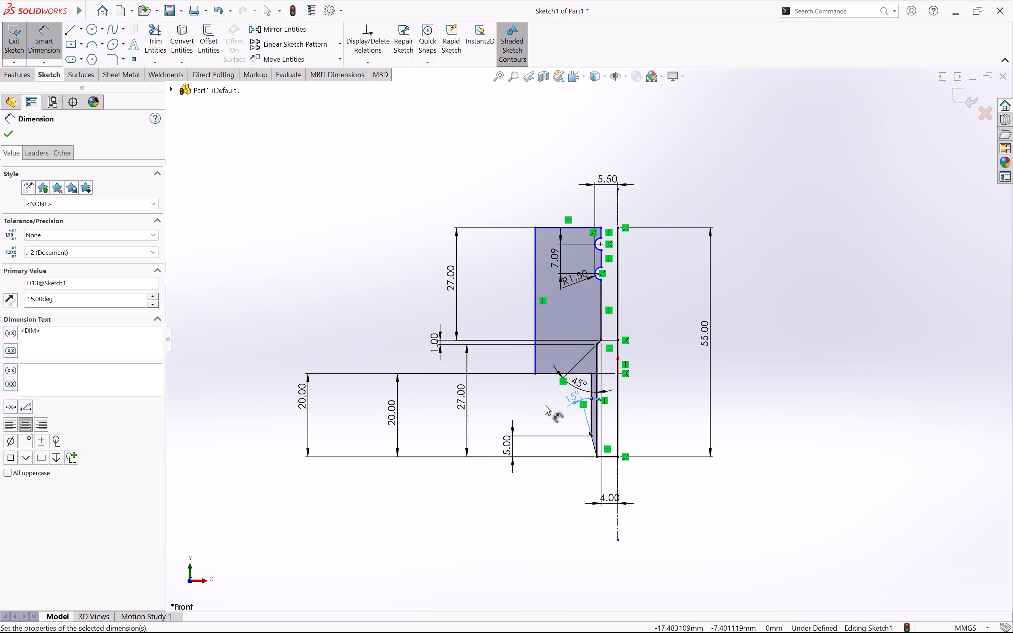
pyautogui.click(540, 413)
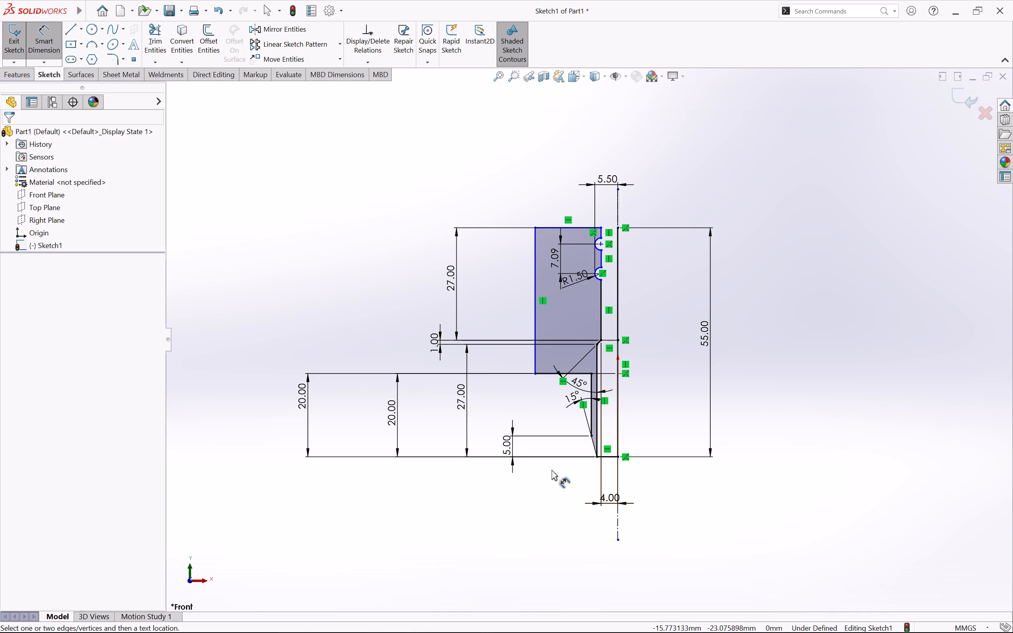
# Delete the slanted line at the profile's bottom outer corner, including its associated angle dimension.
pyautogui.scroll(-1, 581, 464)
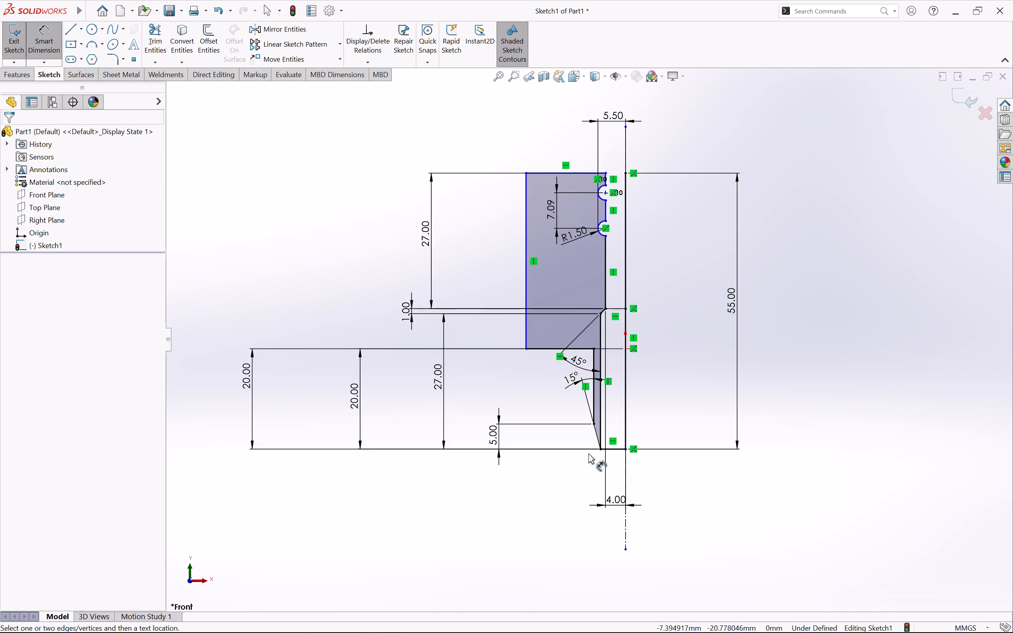
pyautogui.scroll(-6, 588, 453)
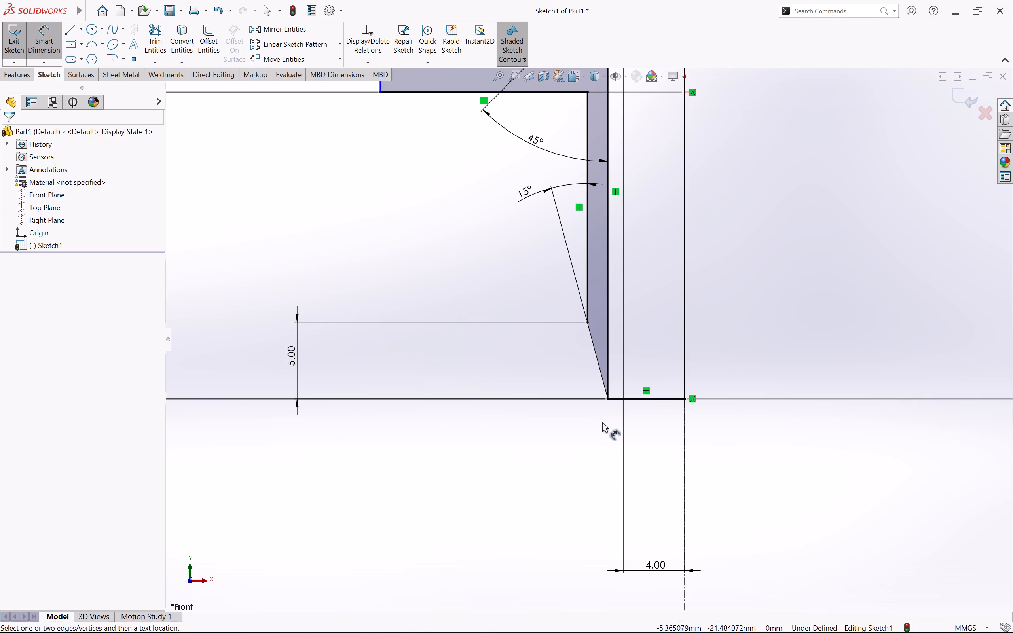
pyautogui.scroll(-3, 594, 423)
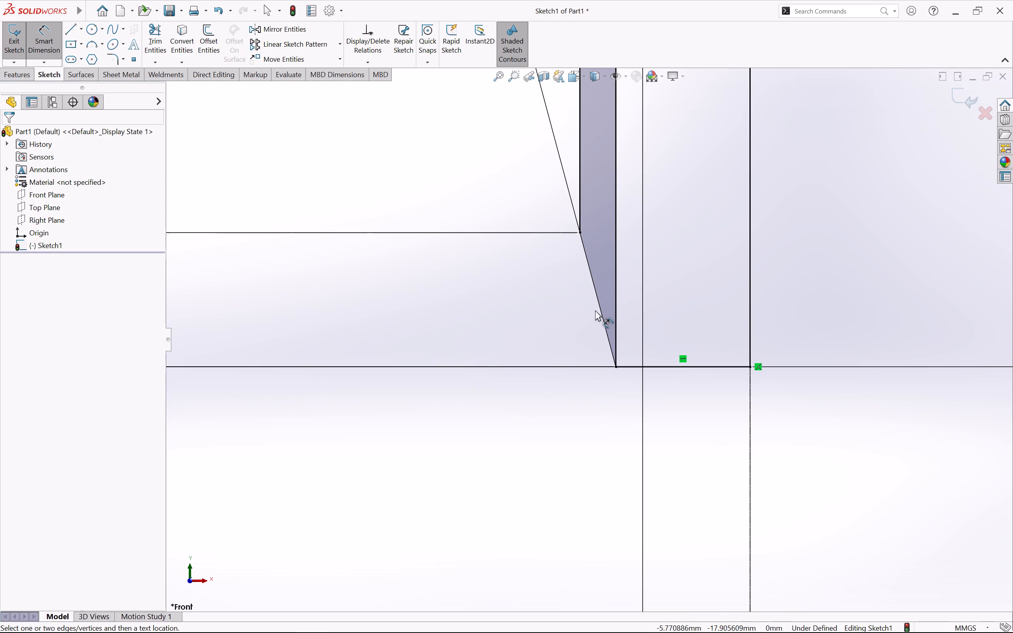
pyautogui.click(598, 307)
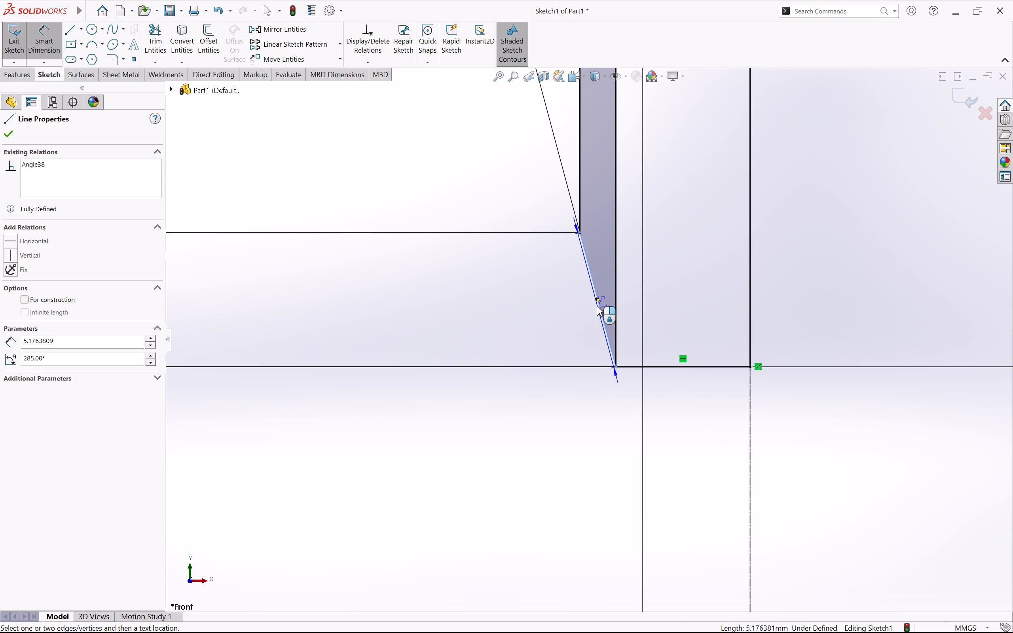
pyautogui.press('Escape')
pyautogui.press('Escape')
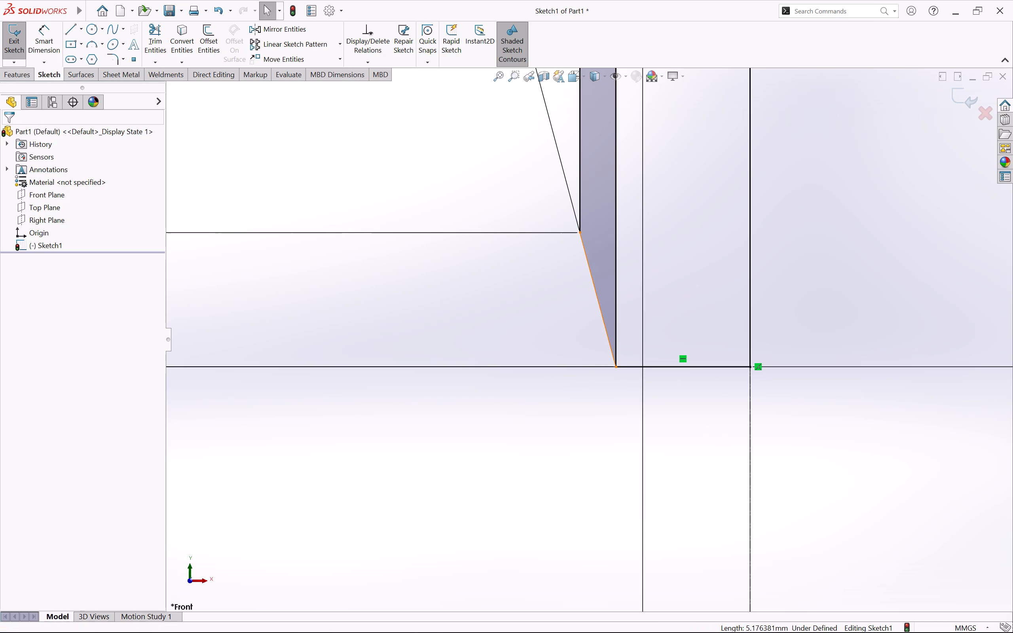
pyautogui.click(601, 306)
pyautogui.press('Delete')
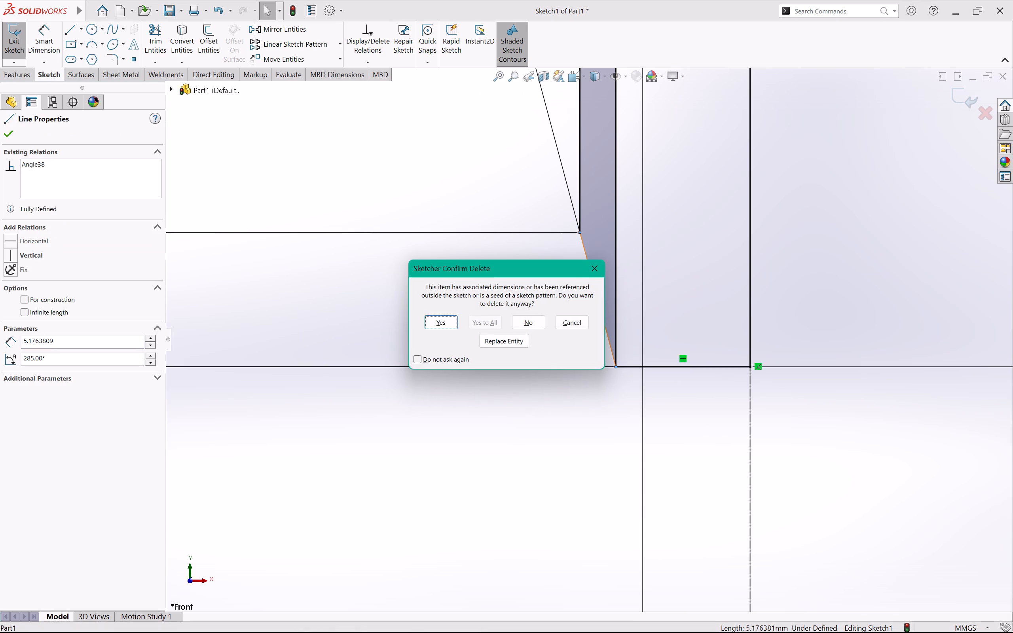
pyautogui.click(440, 318)
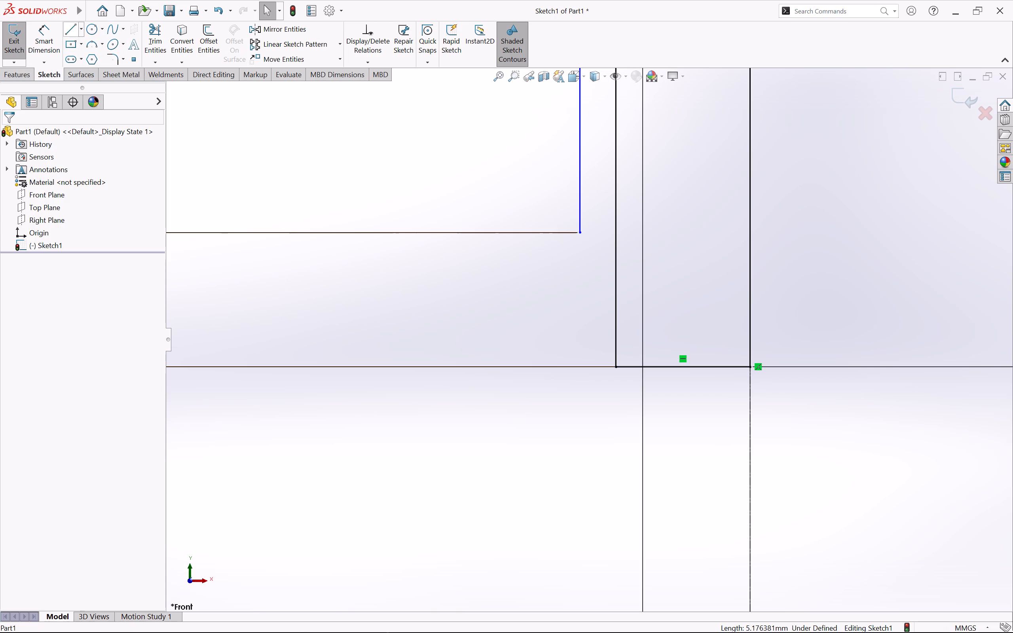
# Draw a short horizontal line outward from the profile's bottom corner and a slanted line about 5 mm long up to the open vertical line's end.
pyautogui.click(71, 30)
pyautogui.click(617, 369)
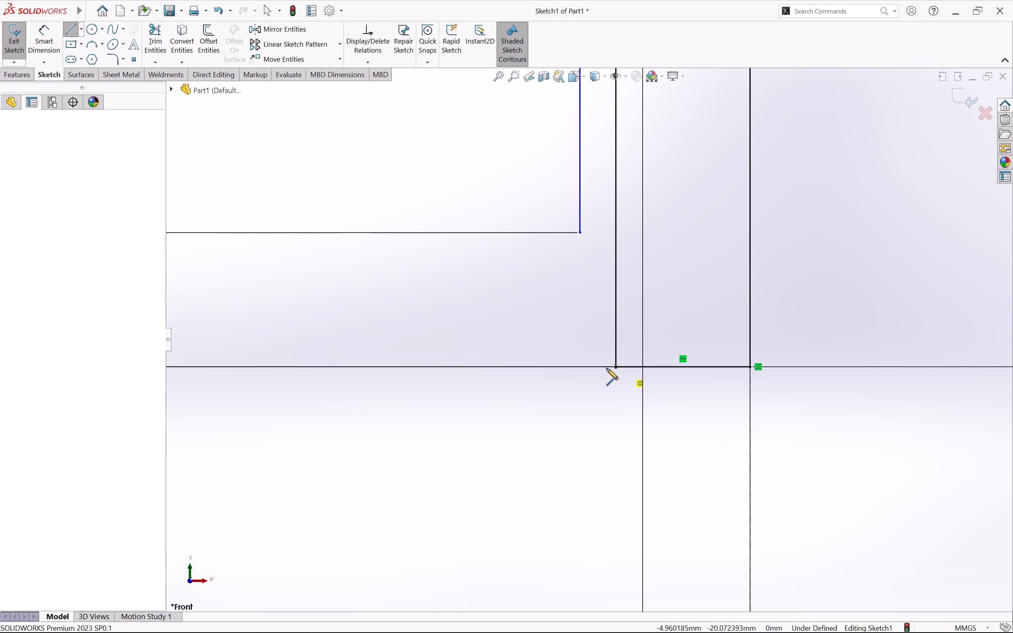
pyautogui.click(598, 367)
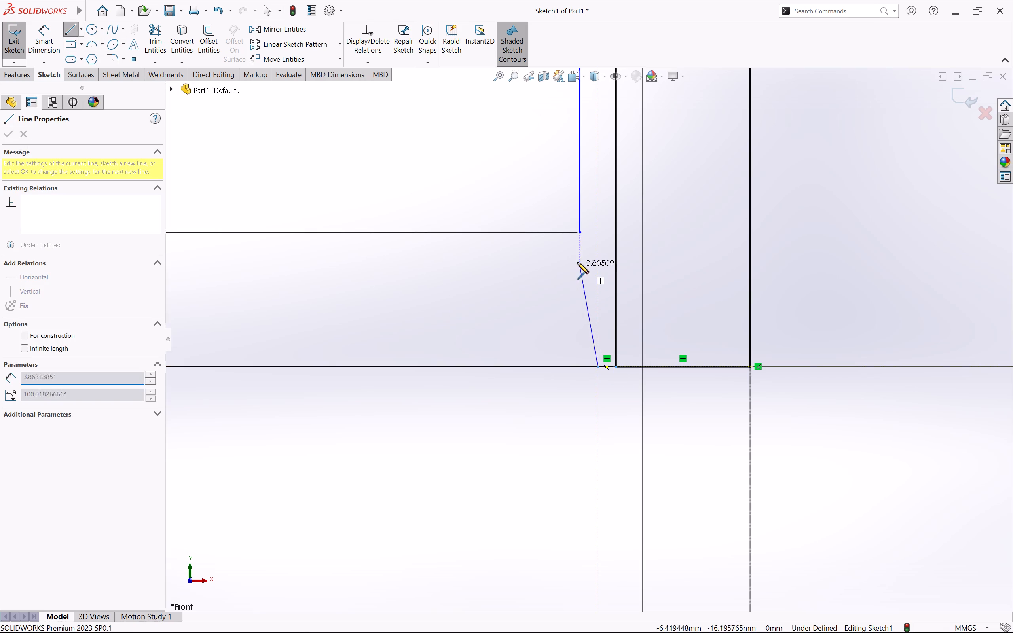
pyautogui.click(579, 234)
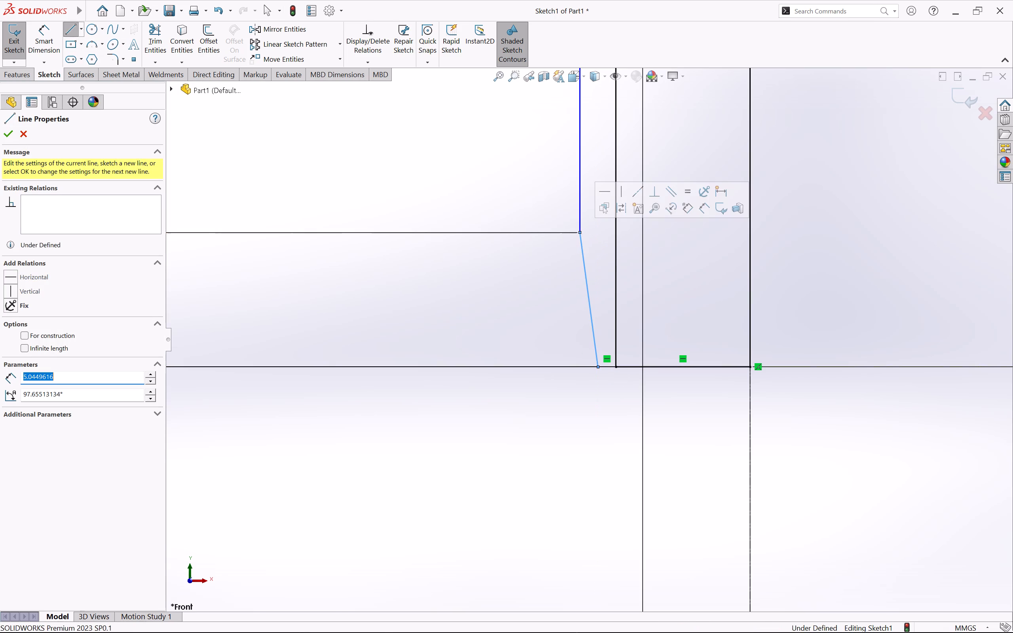
pyautogui.press('Escape')
pyautogui.click(11, 132)
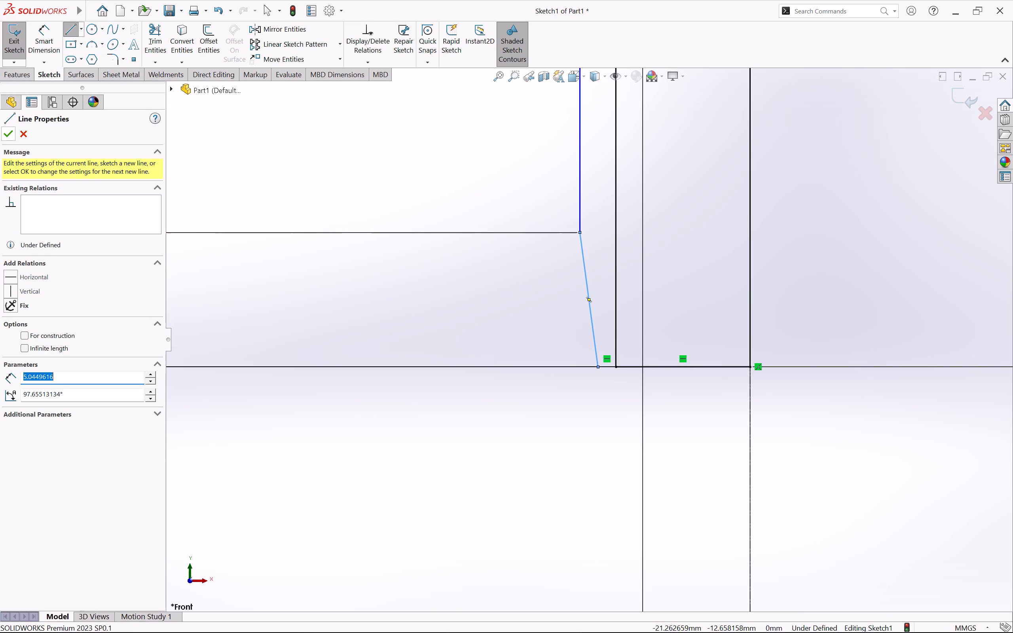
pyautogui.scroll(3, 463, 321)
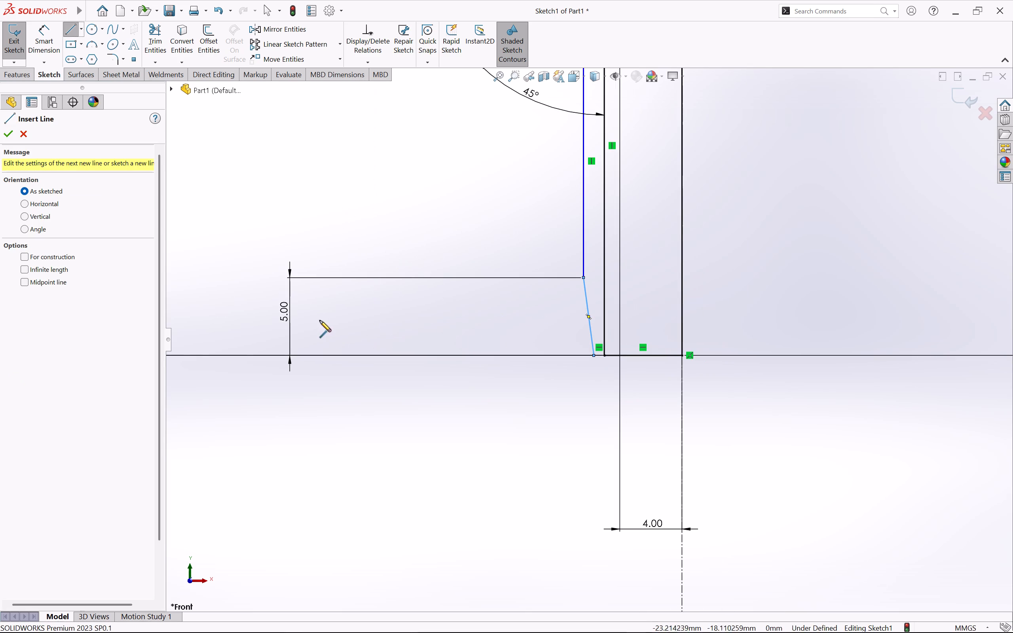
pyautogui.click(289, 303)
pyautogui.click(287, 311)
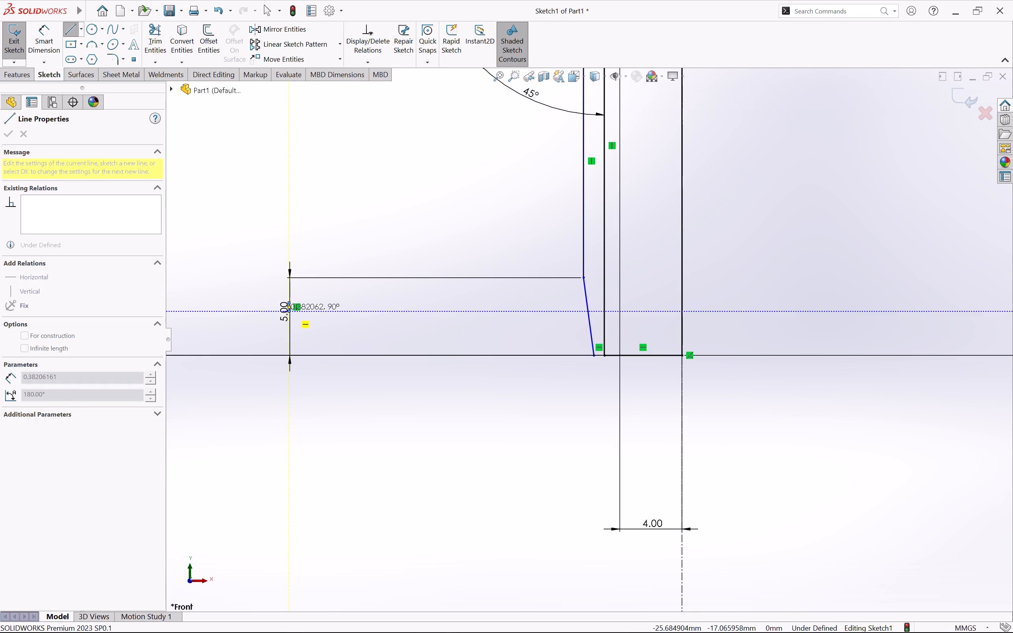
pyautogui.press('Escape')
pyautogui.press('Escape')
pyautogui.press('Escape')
# Delete the 5 mm vertical dimension beside the new slanted line.
pyautogui.click(284, 311)
pyautogui.press('Delete')
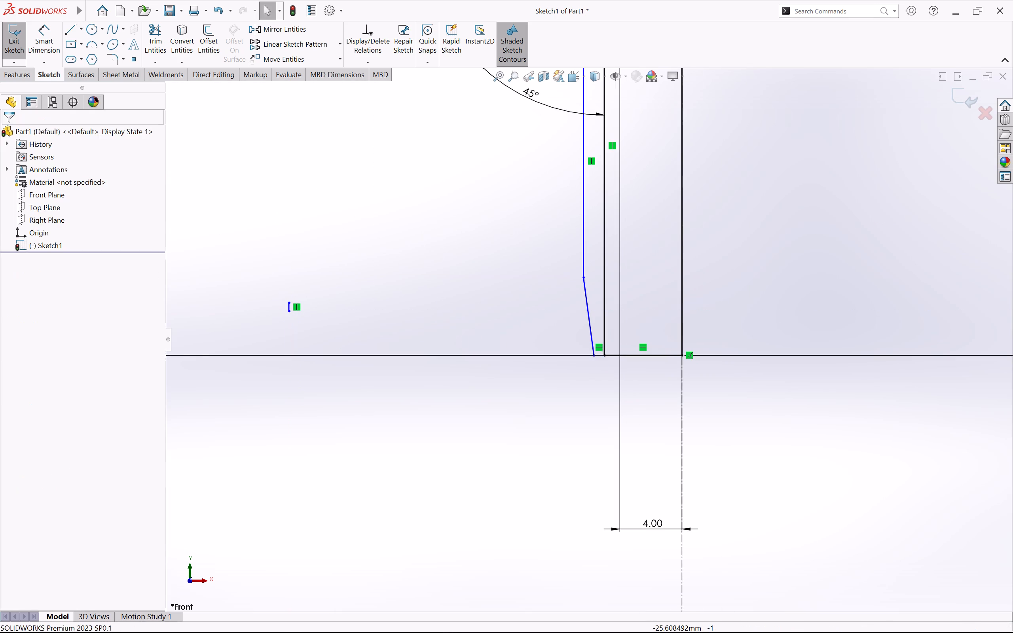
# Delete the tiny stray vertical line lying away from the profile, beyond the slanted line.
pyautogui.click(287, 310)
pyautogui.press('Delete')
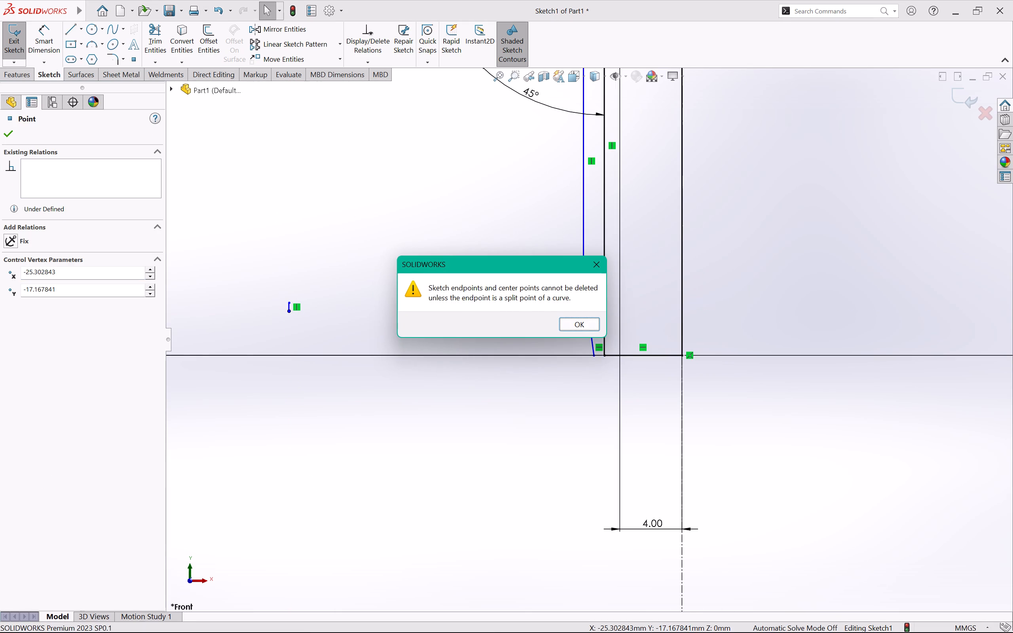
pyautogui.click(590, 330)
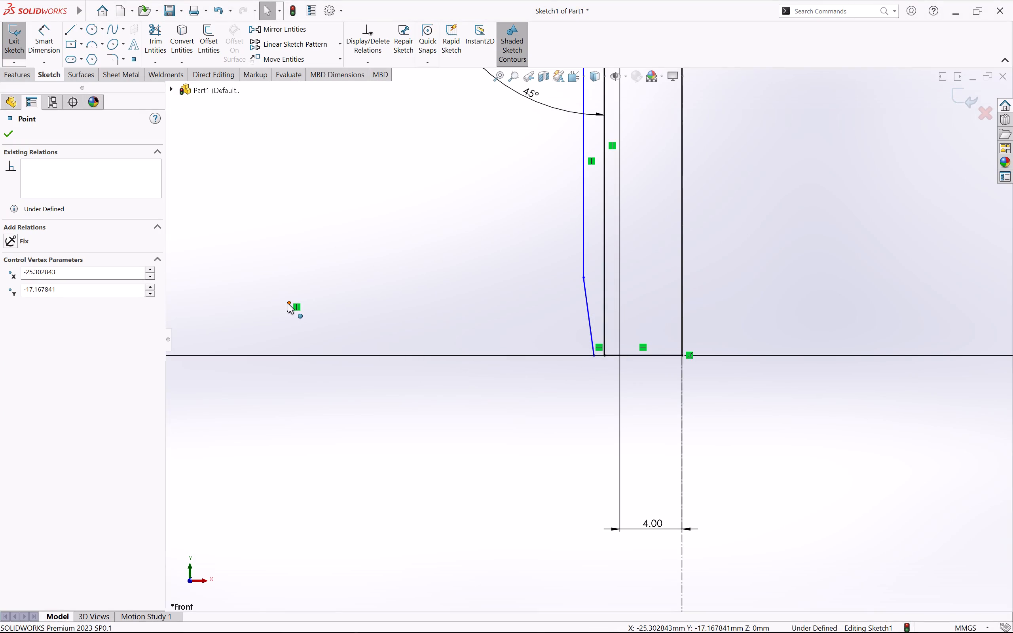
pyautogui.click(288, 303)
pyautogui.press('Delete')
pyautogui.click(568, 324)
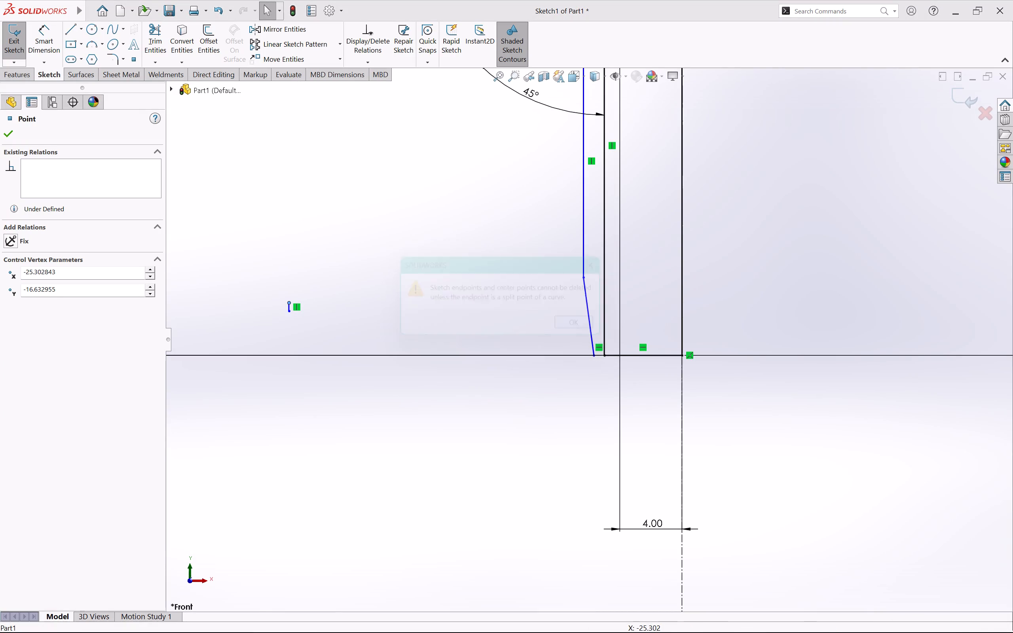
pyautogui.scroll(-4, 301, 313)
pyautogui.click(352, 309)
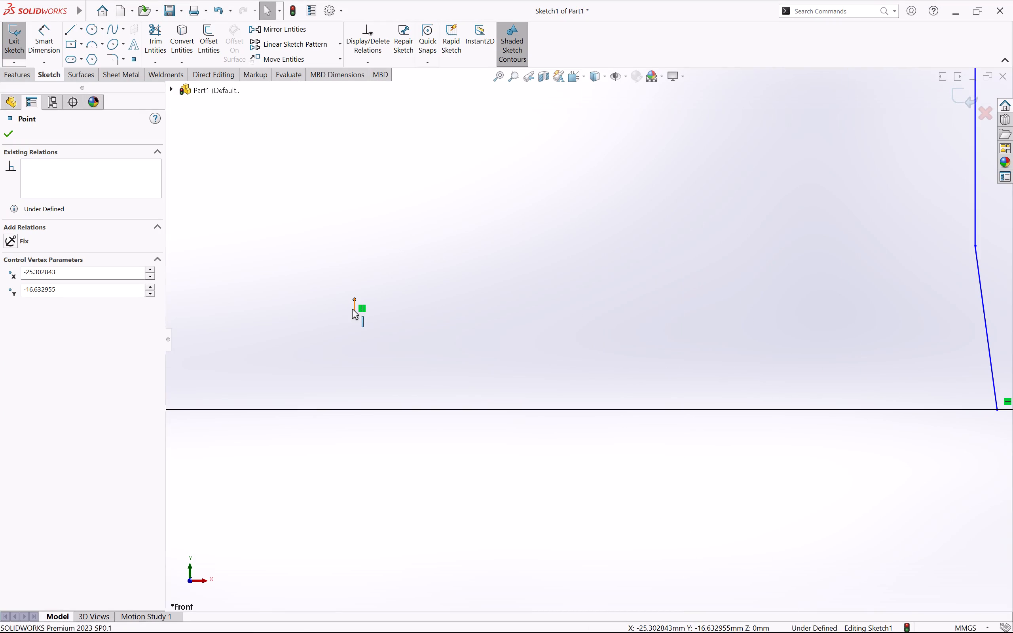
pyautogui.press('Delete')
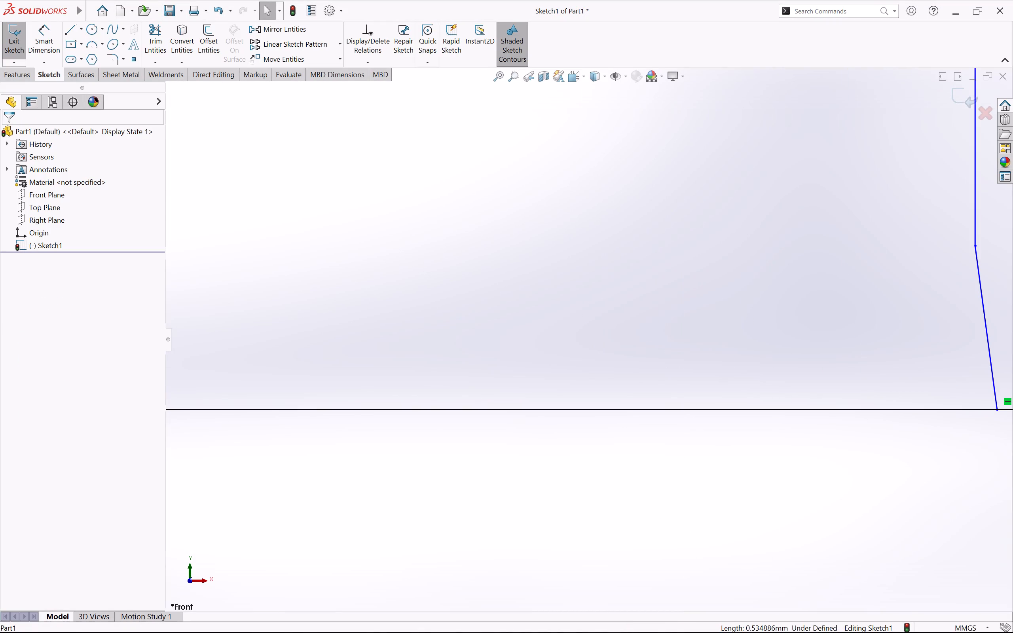
# Dimension the vertical height of the new slanted line at the profile's bottom at 5 mm.
pyautogui.scroll(3, 456, 302)
pyautogui.scroll(2, 647, 351)
pyautogui.scroll(2, 820, 306)
pyautogui.scroll(-2, 761, 272)
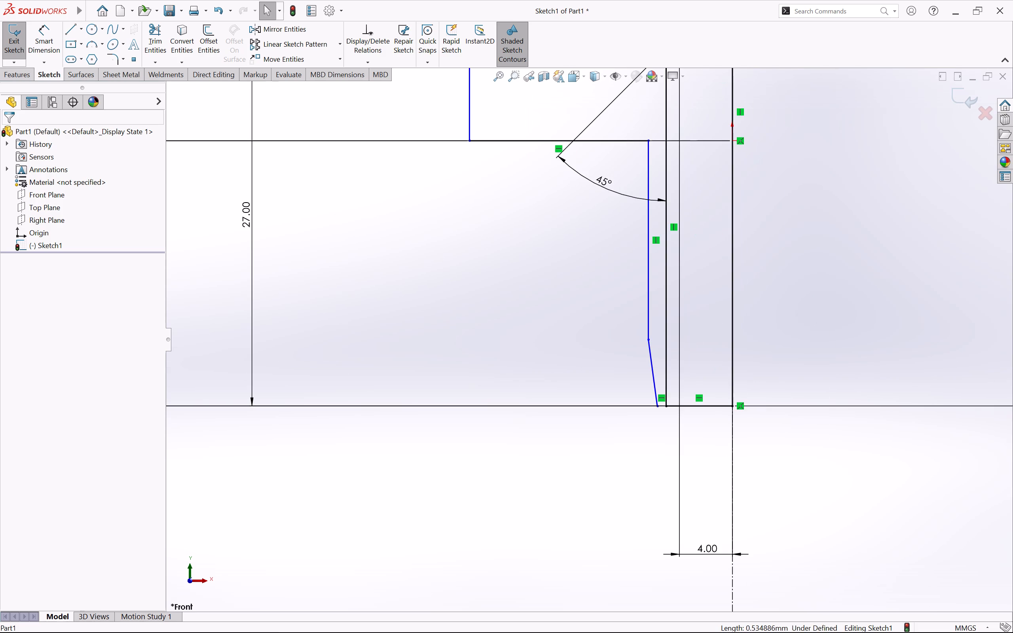
pyautogui.scroll(-1, 698, 315)
pyautogui.moveTo(523, 381); pyautogui.dragTo(528, 240, button='right')
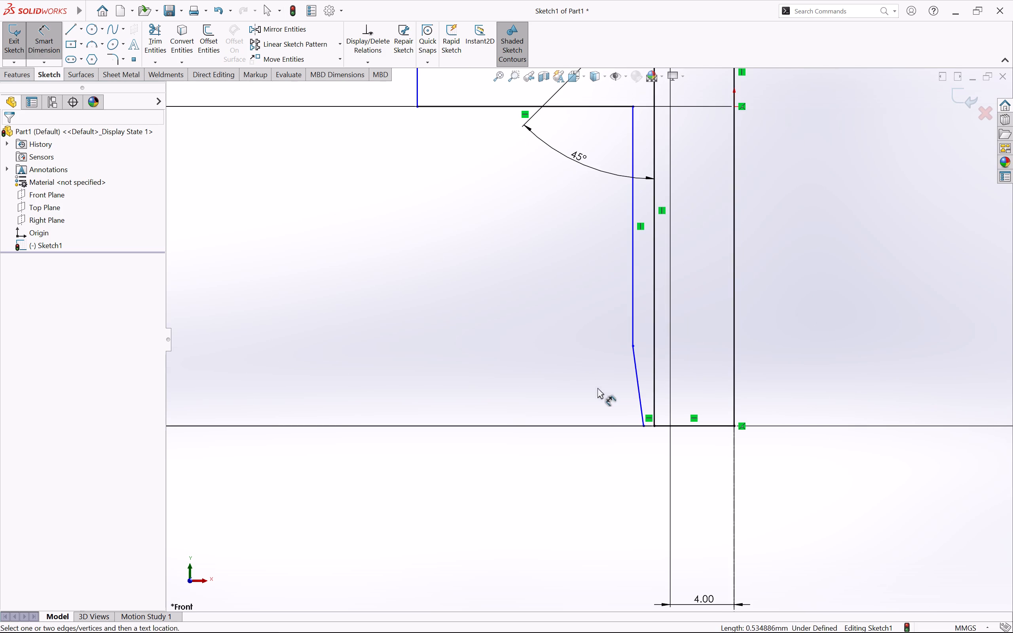
pyautogui.click(635, 379)
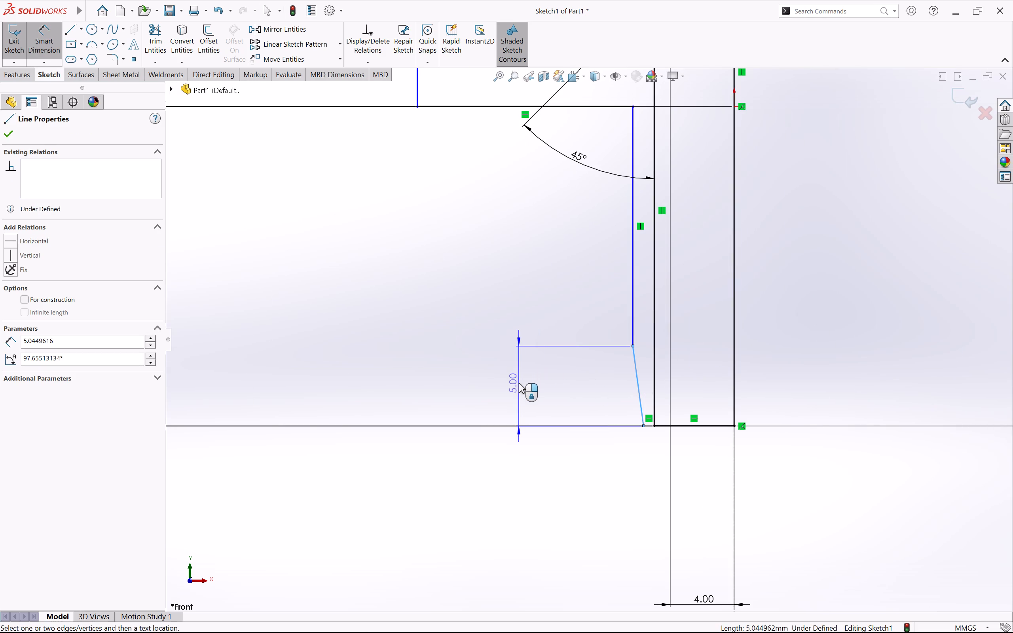
pyautogui.click(519, 383)
pyautogui.click(469, 372)
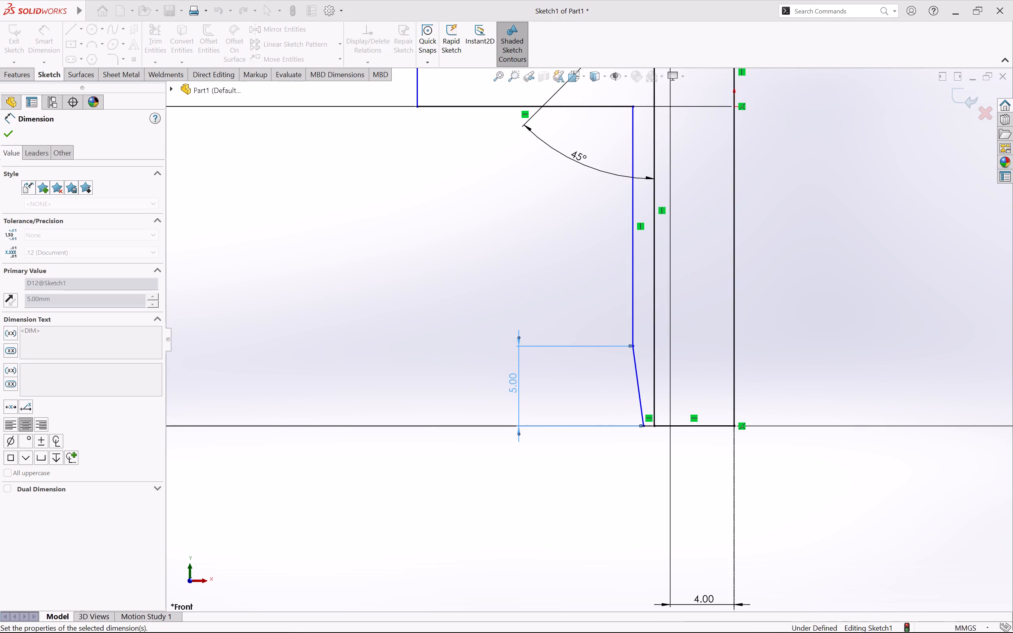
pyautogui.scroll(3, 594, 452)
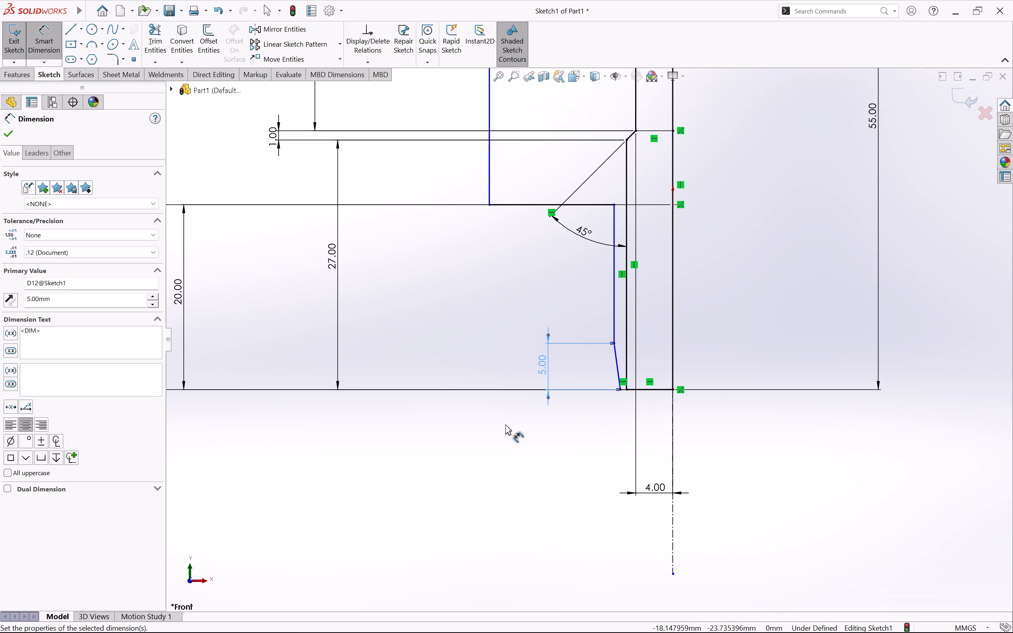
pyautogui.click(505, 424)
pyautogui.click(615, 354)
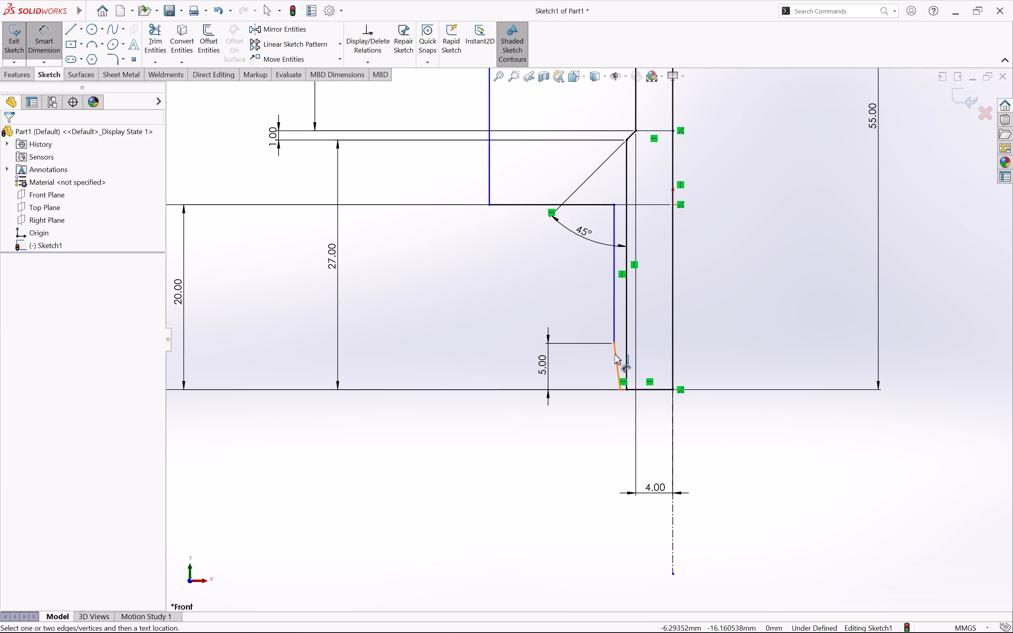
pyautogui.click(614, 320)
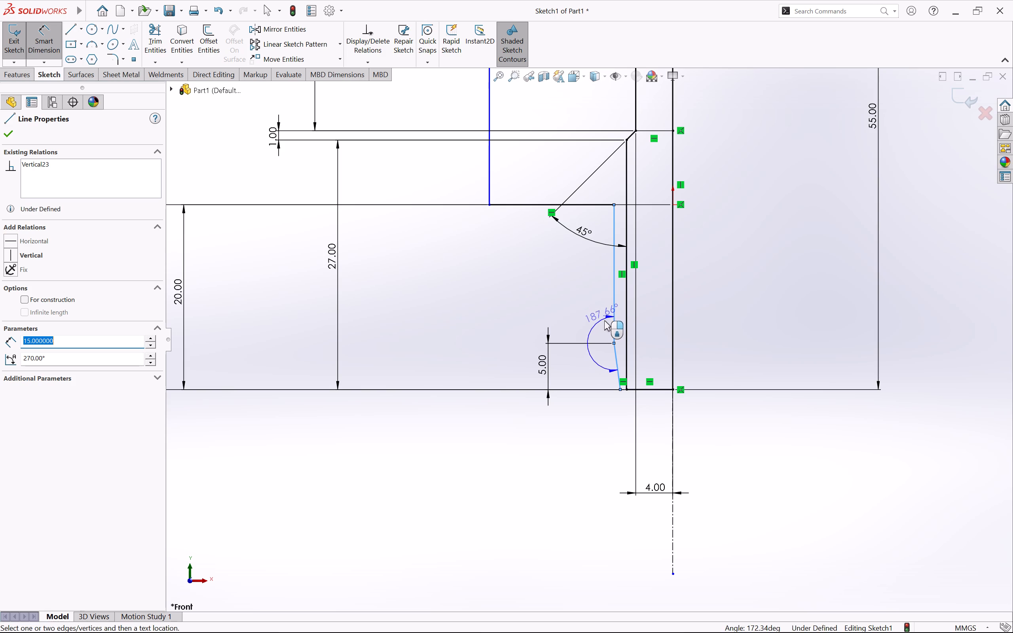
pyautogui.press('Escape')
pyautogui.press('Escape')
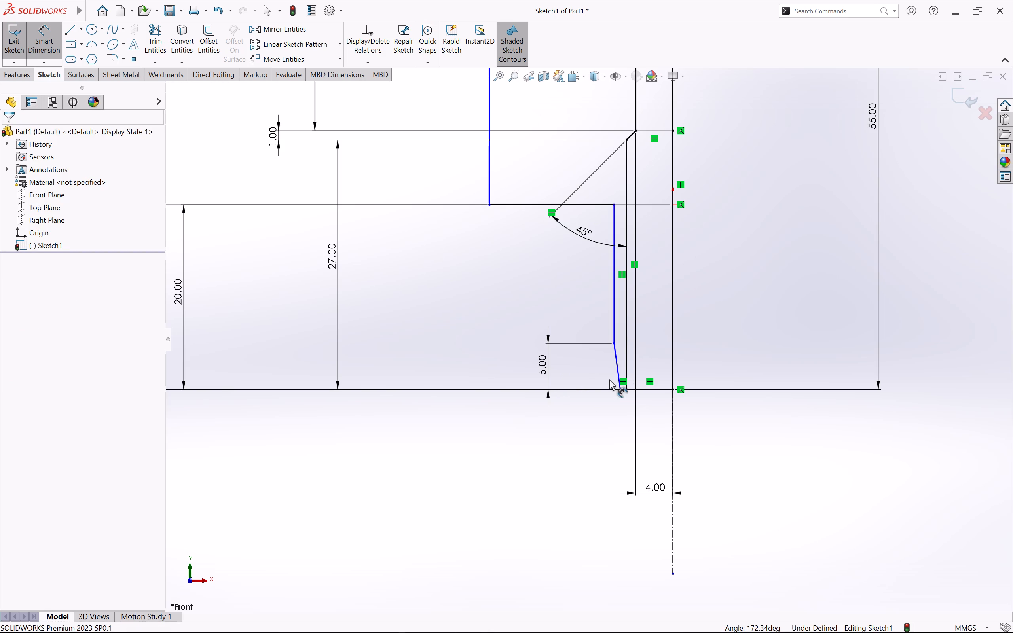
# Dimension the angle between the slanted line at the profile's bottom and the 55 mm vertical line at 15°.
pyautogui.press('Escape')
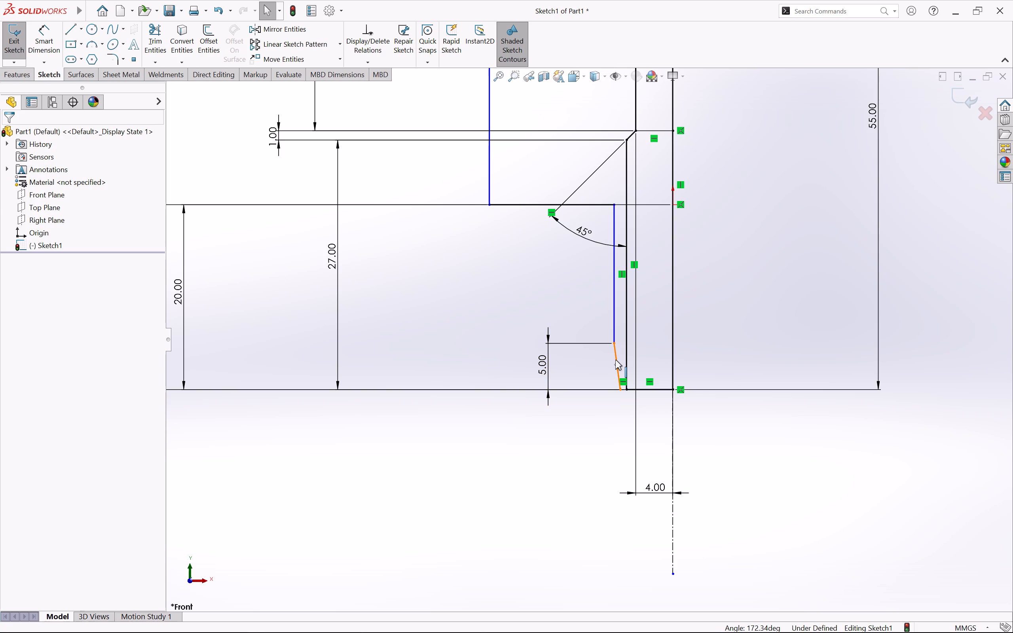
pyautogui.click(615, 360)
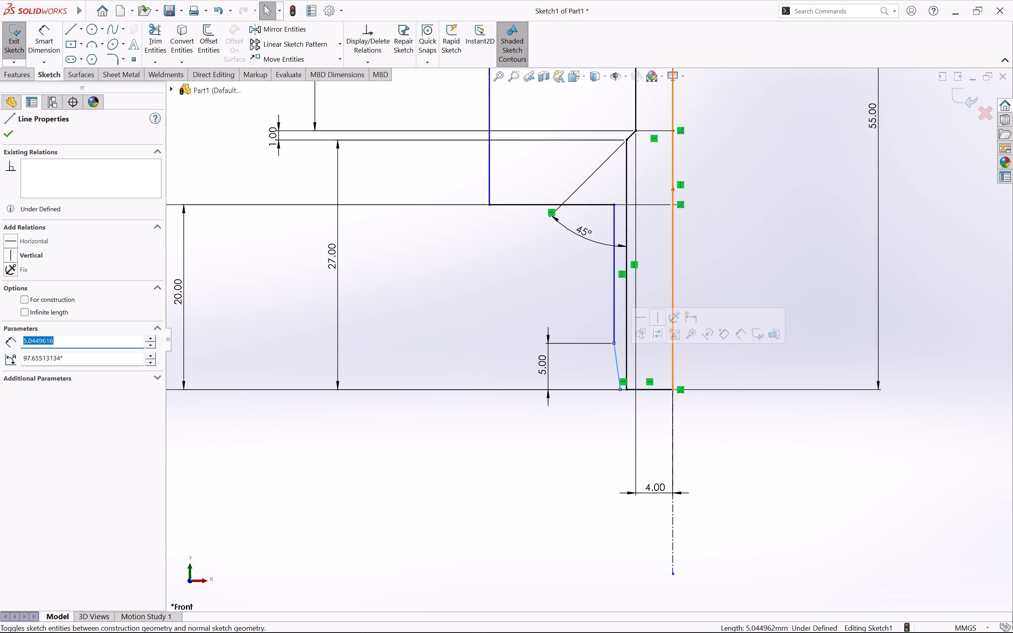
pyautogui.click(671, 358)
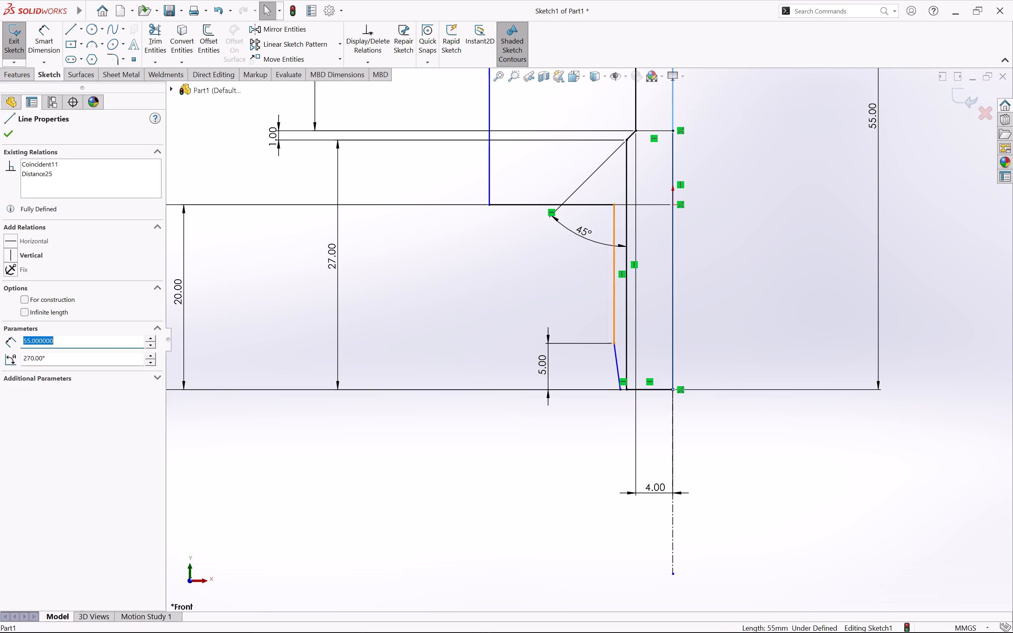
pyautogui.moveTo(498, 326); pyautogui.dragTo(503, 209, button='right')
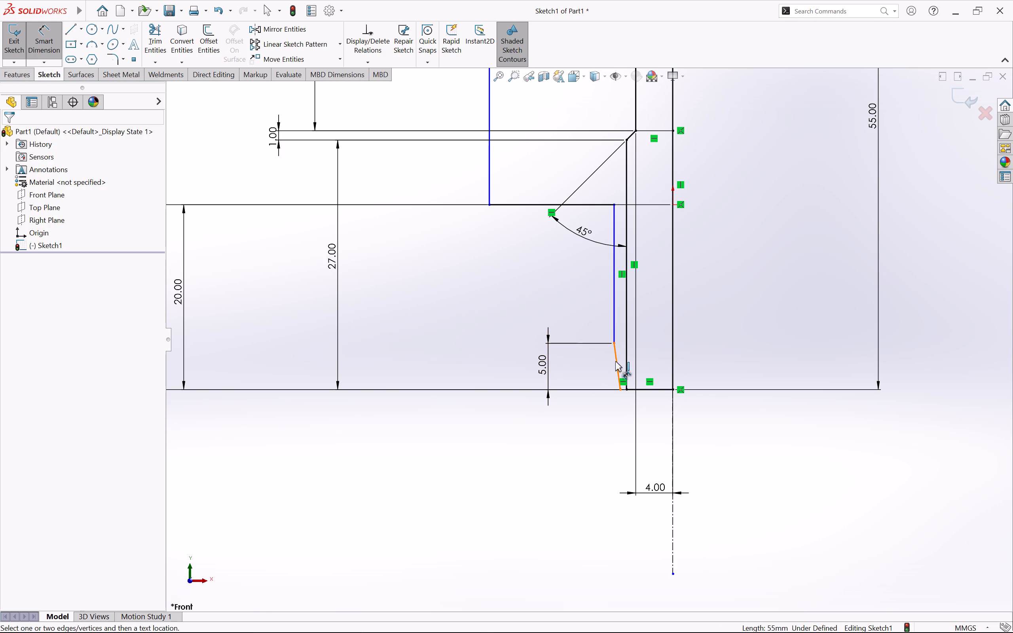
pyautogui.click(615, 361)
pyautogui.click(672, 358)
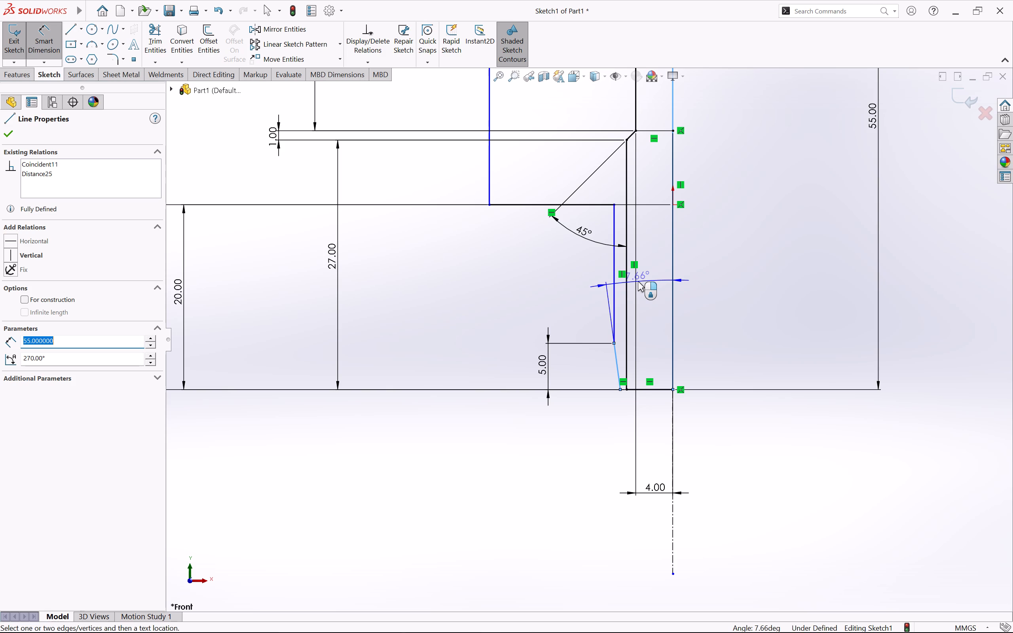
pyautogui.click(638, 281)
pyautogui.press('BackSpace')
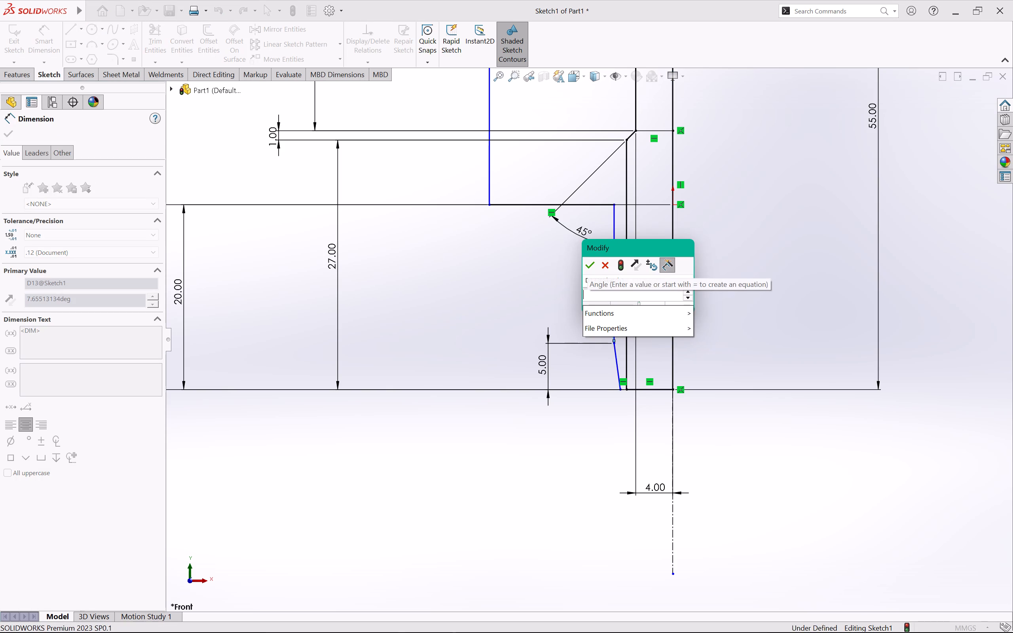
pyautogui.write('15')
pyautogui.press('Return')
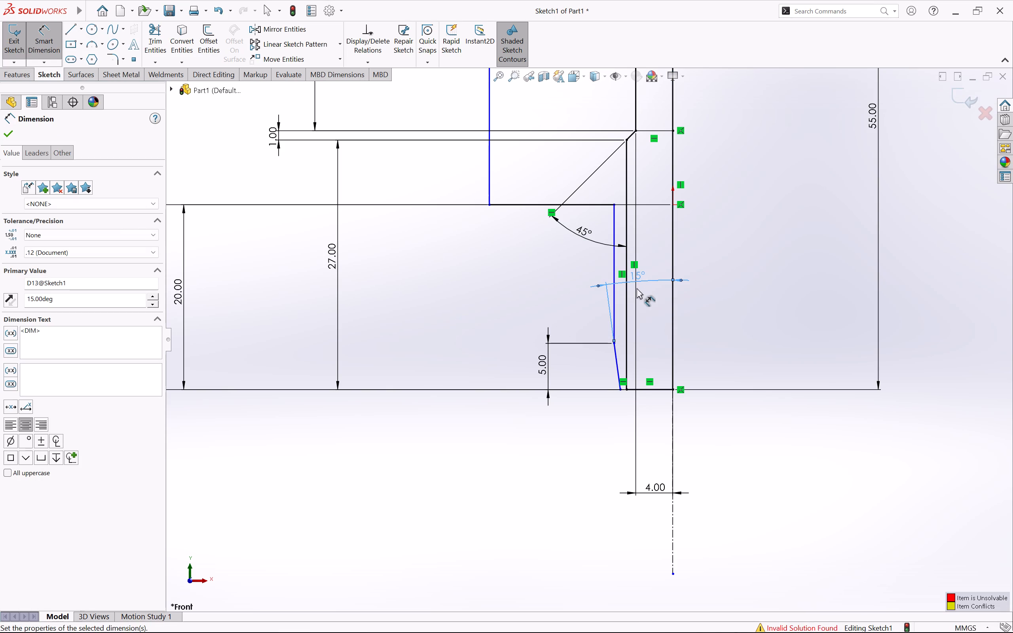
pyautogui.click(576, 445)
# Dimension the short horizontal shoulder line between the outer vertical line and the lower vertical line at 2 mm.
pyautogui.scroll(1, 565, 468)
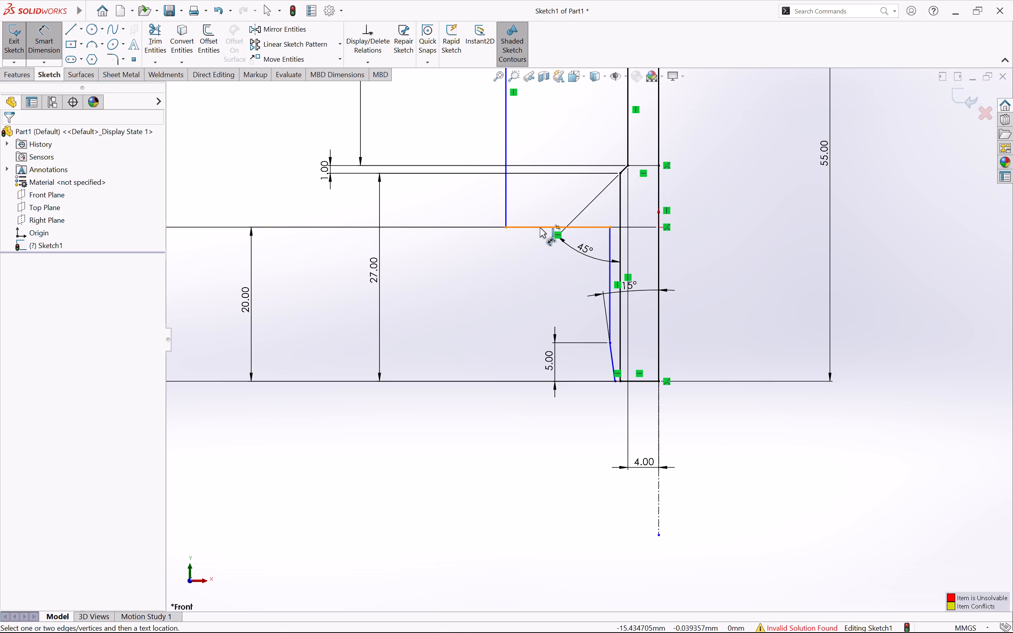
pyautogui.click(540, 227)
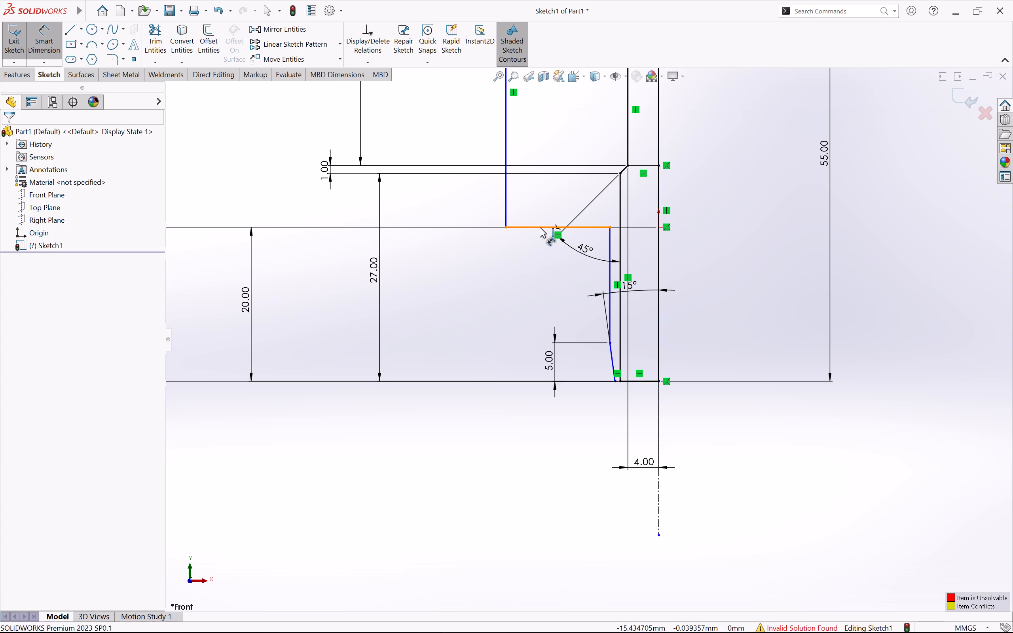
pyautogui.click(541, 280)
pyautogui.press('BackSpace')
pyautogui.press('2')
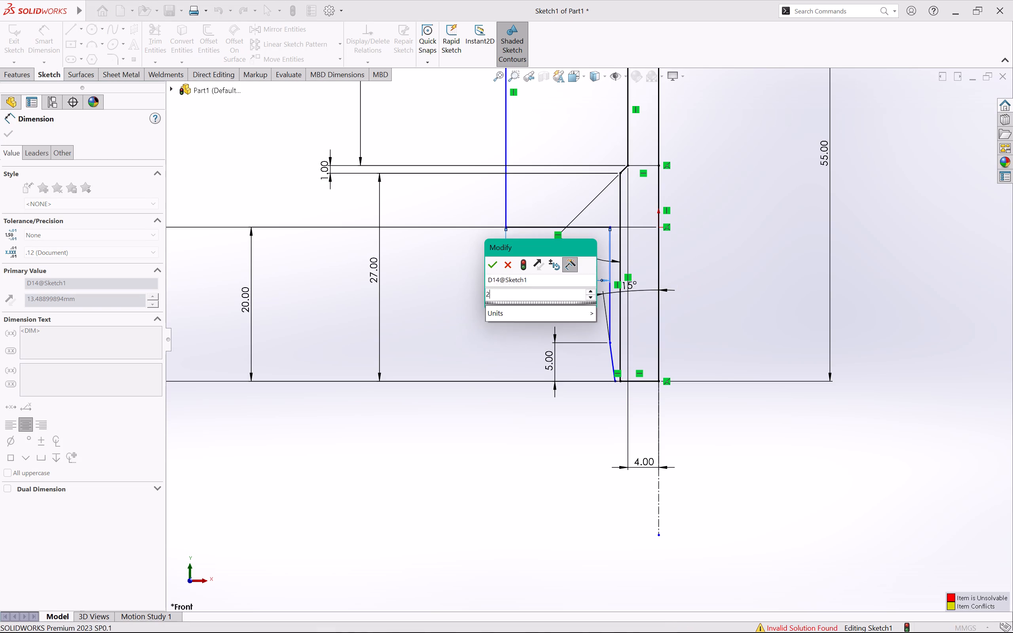
pyautogui.press('Return')
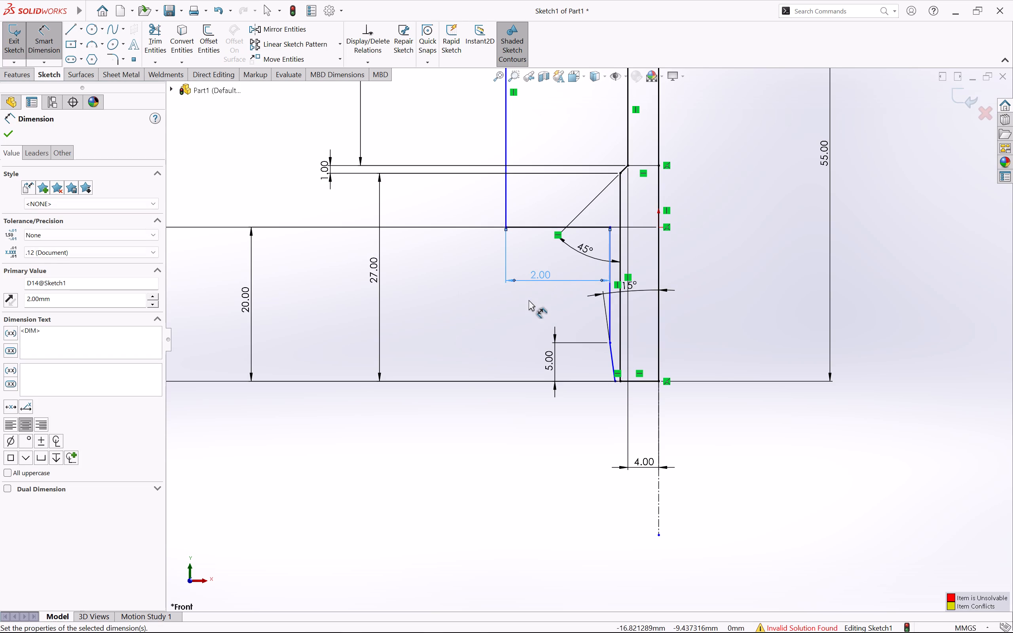
pyautogui.click(529, 300)
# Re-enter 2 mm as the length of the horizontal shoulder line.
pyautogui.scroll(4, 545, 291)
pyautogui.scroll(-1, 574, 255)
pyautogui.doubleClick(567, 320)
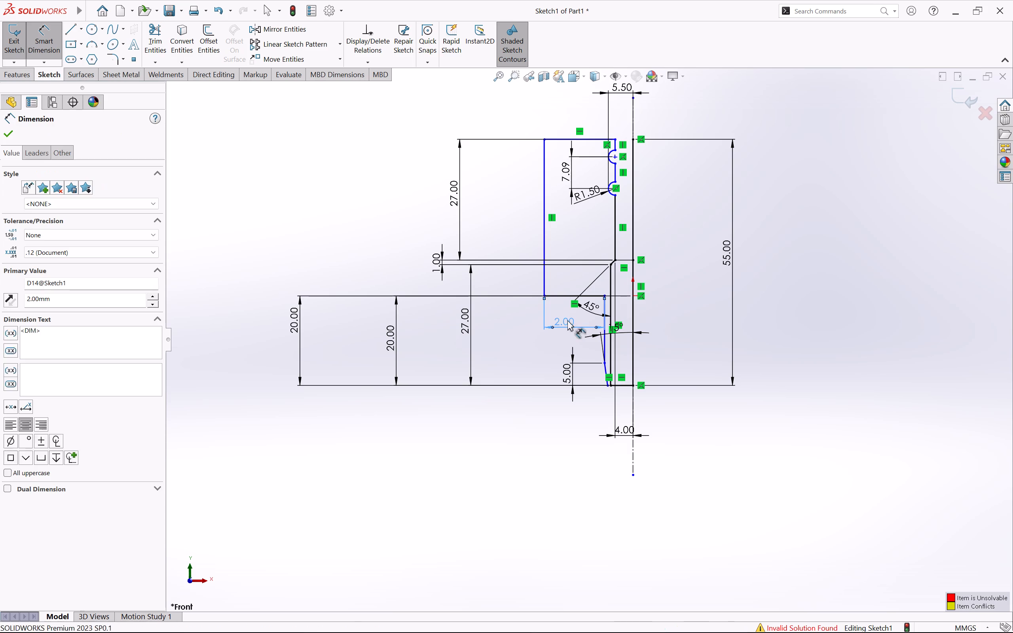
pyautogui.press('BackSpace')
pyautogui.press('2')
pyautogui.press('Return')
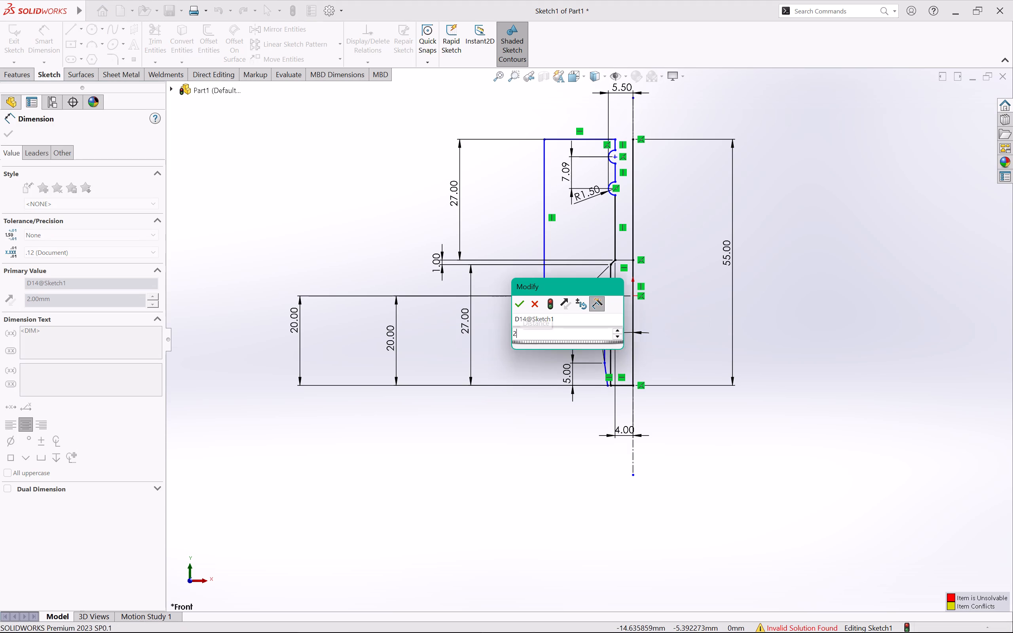
# Examine the profile and its dimensions around the shoulder, tapered end and grooves for the source of the sketch conflict.
pyautogui.scroll(1, 605, 338)
pyautogui.scroll(-4, 598, 333)
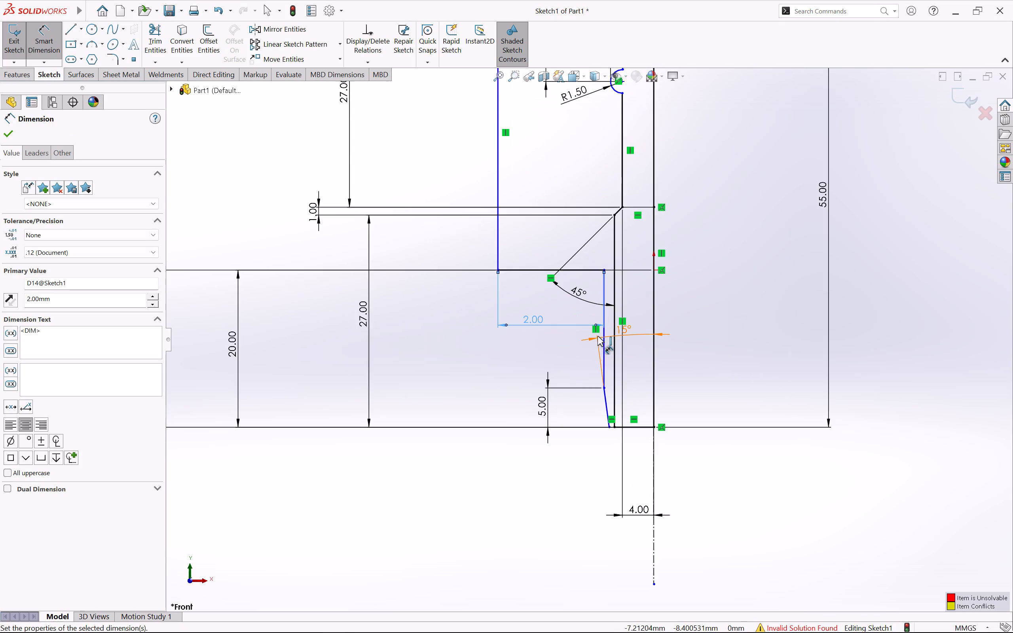
pyautogui.scroll(1, 563, 287)
pyautogui.scroll(2, 472, 256)
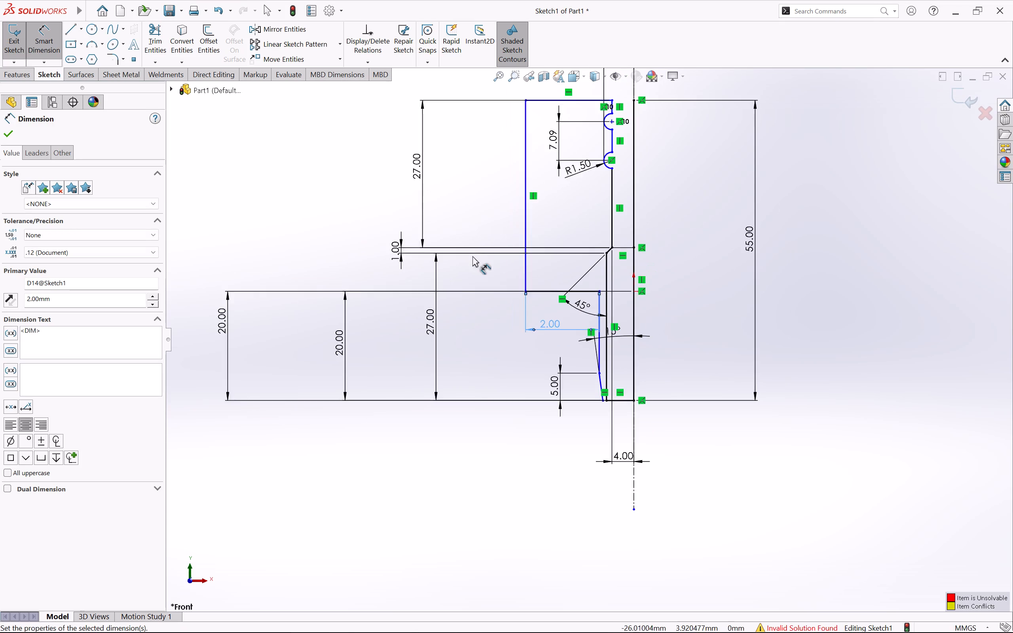
pyautogui.scroll(-2, 599, 223)
pyautogui.scroll(3, 551, 275)
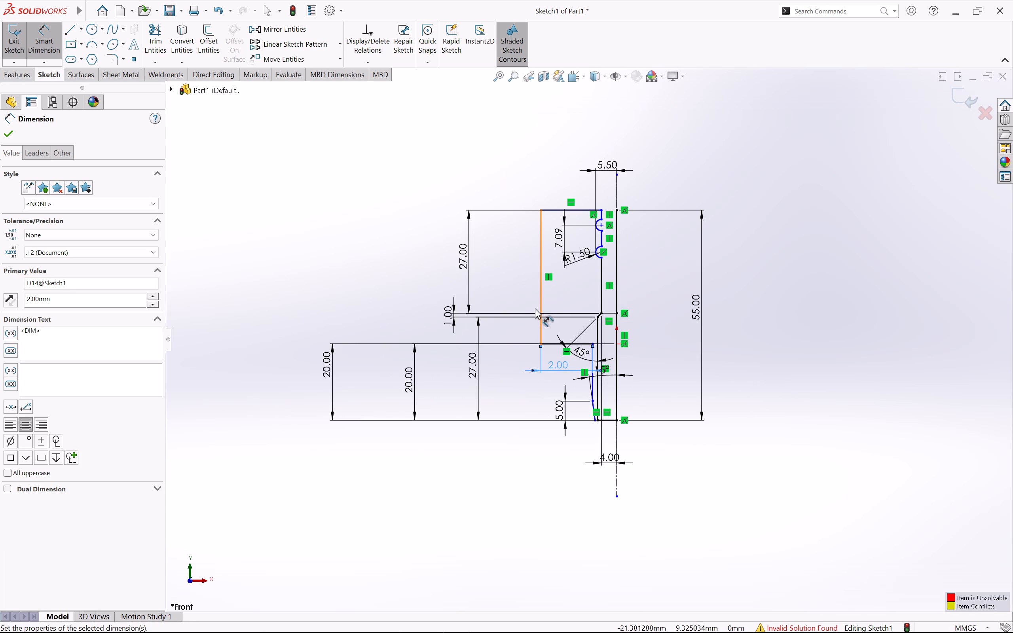
pyautogui.scroll(-1, 540, 300)
pyautogui.scroll(-3, 587, 323)
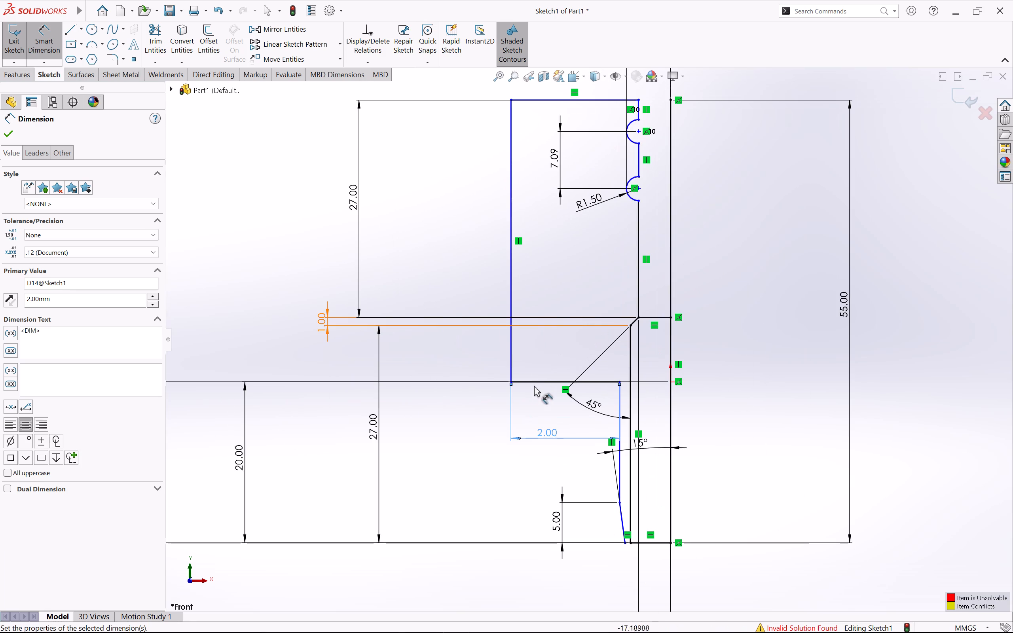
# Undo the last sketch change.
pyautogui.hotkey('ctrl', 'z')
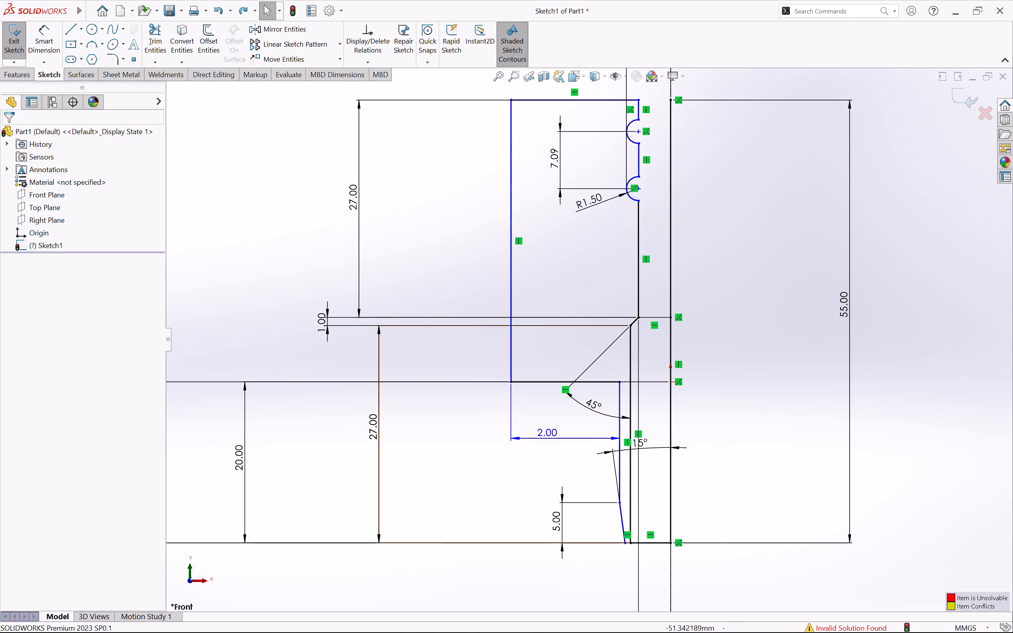
# Move the 20 mm and lower 27 mm height dimensions across the centerline, placing them beyond the 55 mm dimension.
pyautogui.moveTo(240, 459); pyautogui.dragTo(893, 496)
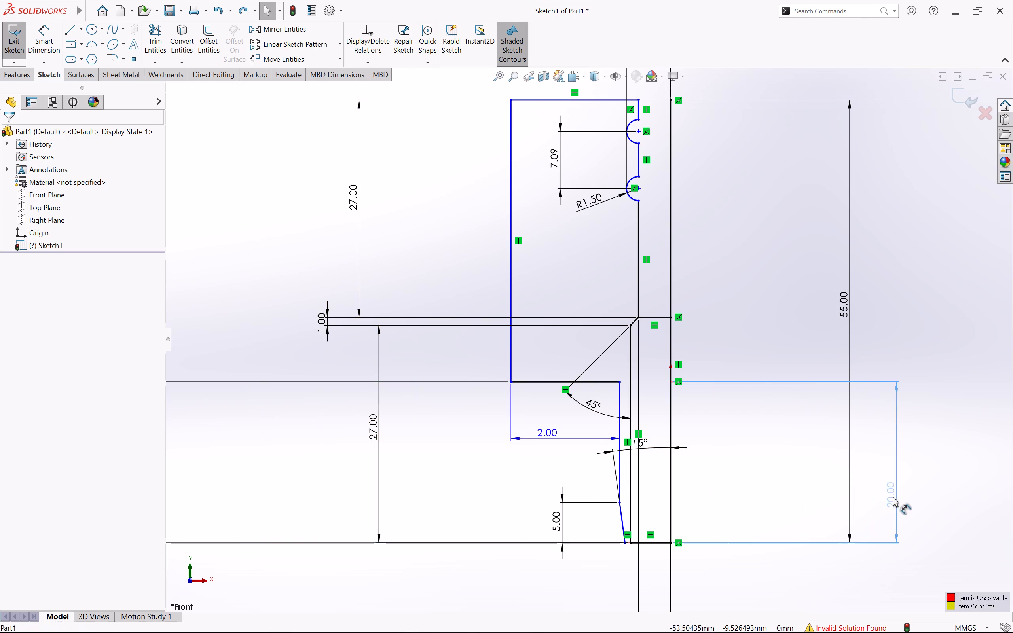
pyautogui.moveTo(893, 496); pyautogui.dragTo(923, 498)
pyautogui.moveTo(372, 434); pyautogui.dragTo(631, 443)
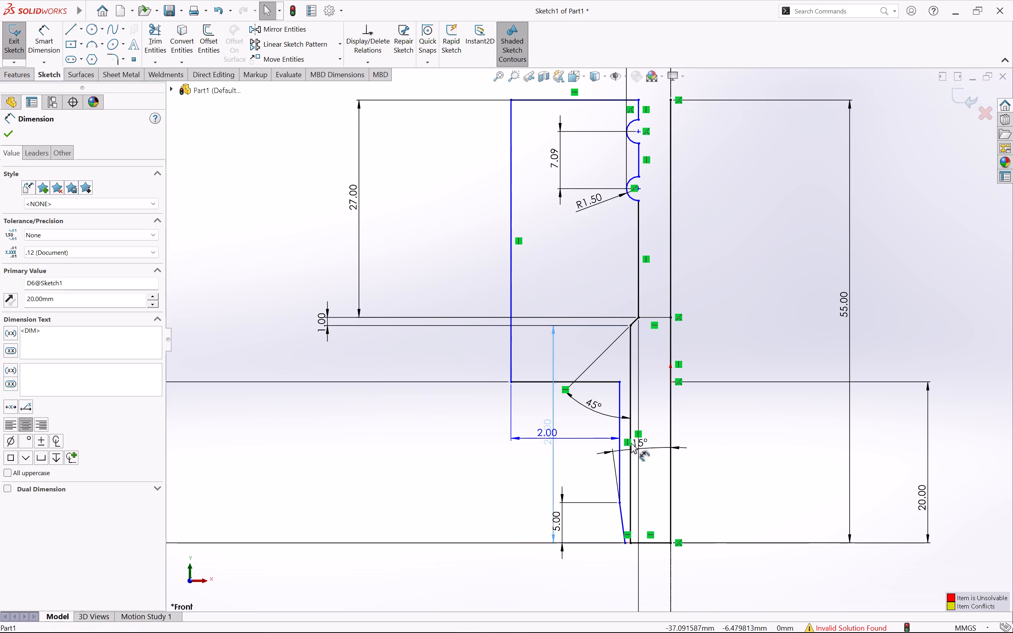
pyautogui.moveTo(631, 443); pyautogui.dragTo(964, 444)
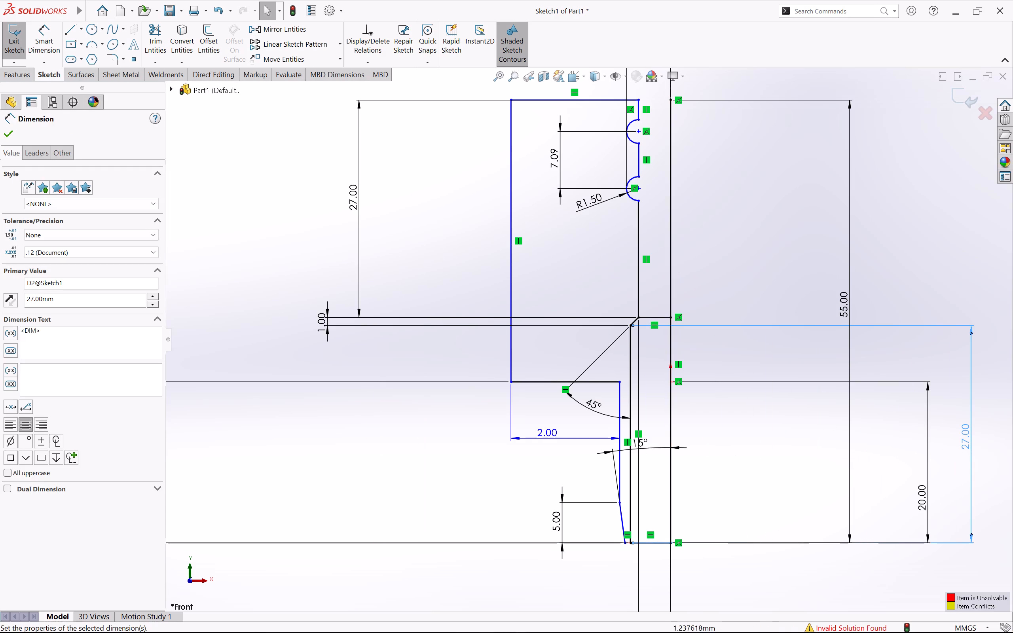
# Delete the 55 mm solid vertical line lying on the centerline, together with its associated dimensions.
pyautogui.scroll(3, 700, 292)
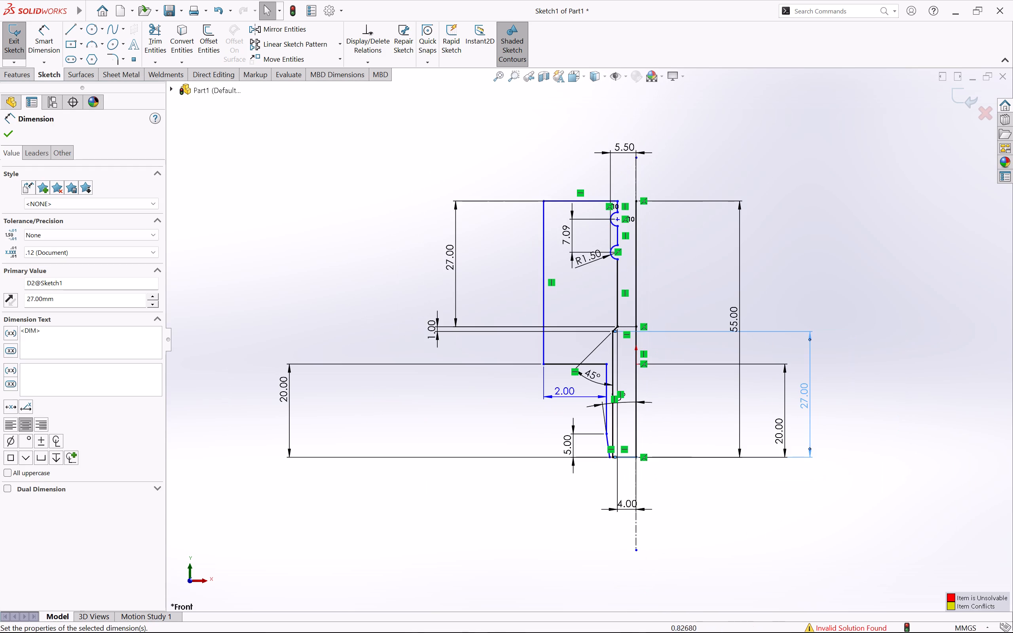
pyautogui.click(637, 296)
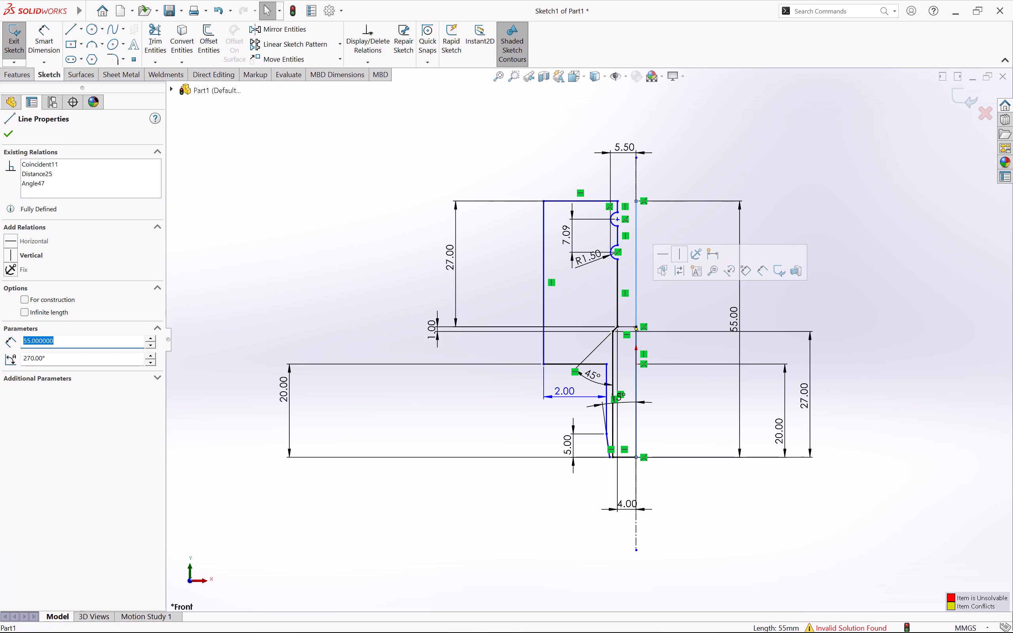
pyautogui.press('Delete')
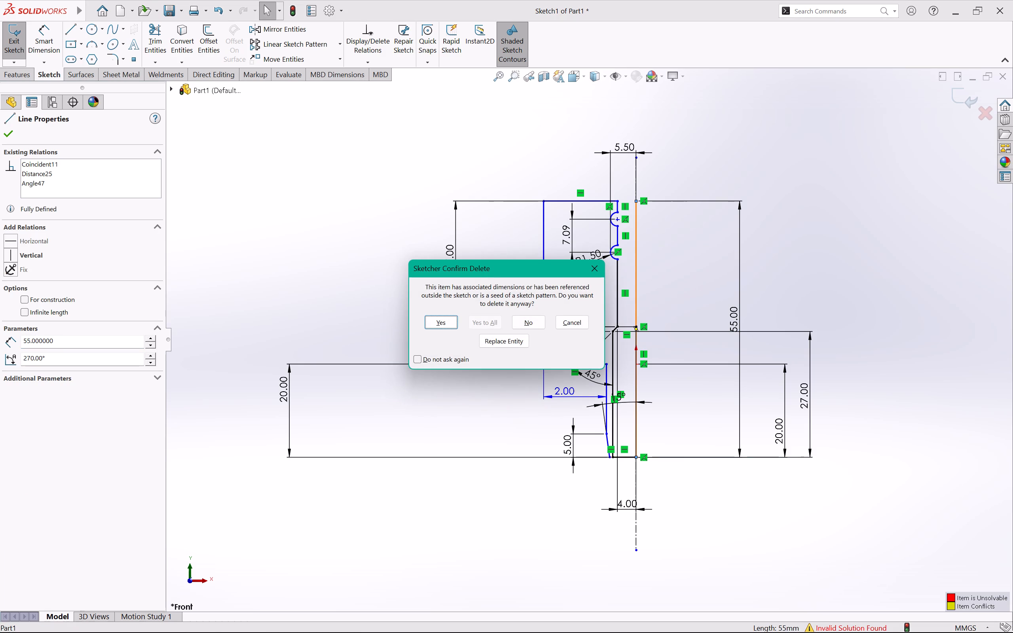
pyautogui.click(435, 325)
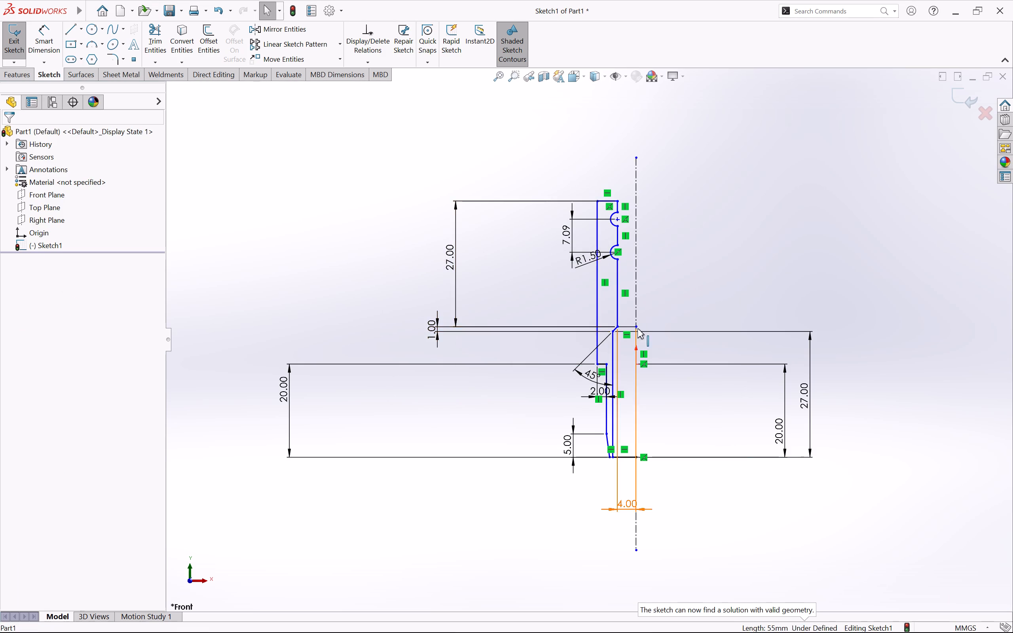
# Dimension the length of the profile's long outer vertical line at 35 mm.
pyautogui.scroll(-2, 647, 325)
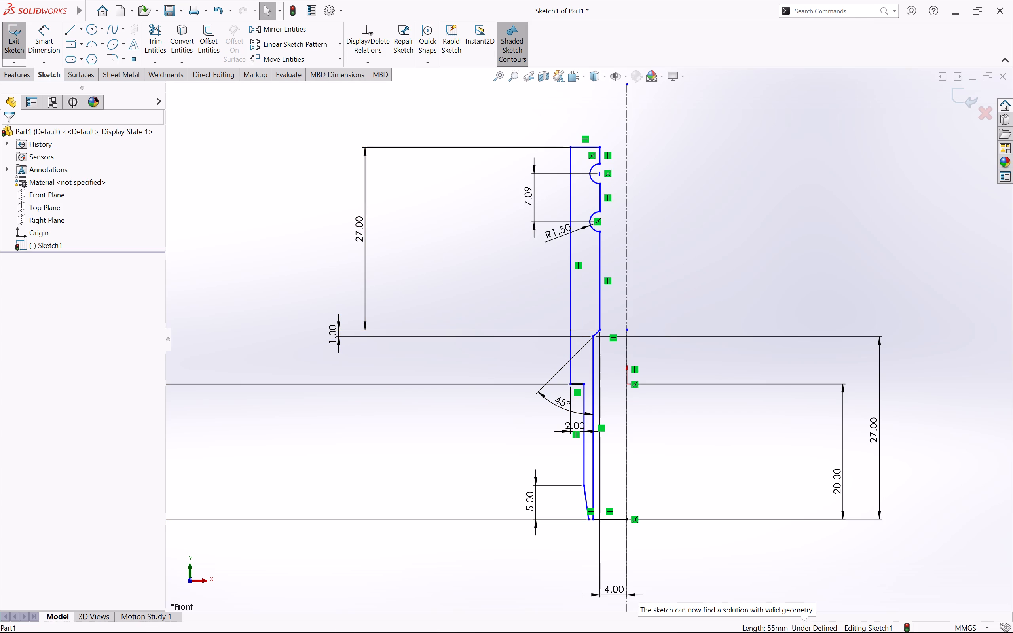
pyautogui.moveTo(442, 301); pyautogui.dragTo(449, 204, button='right')
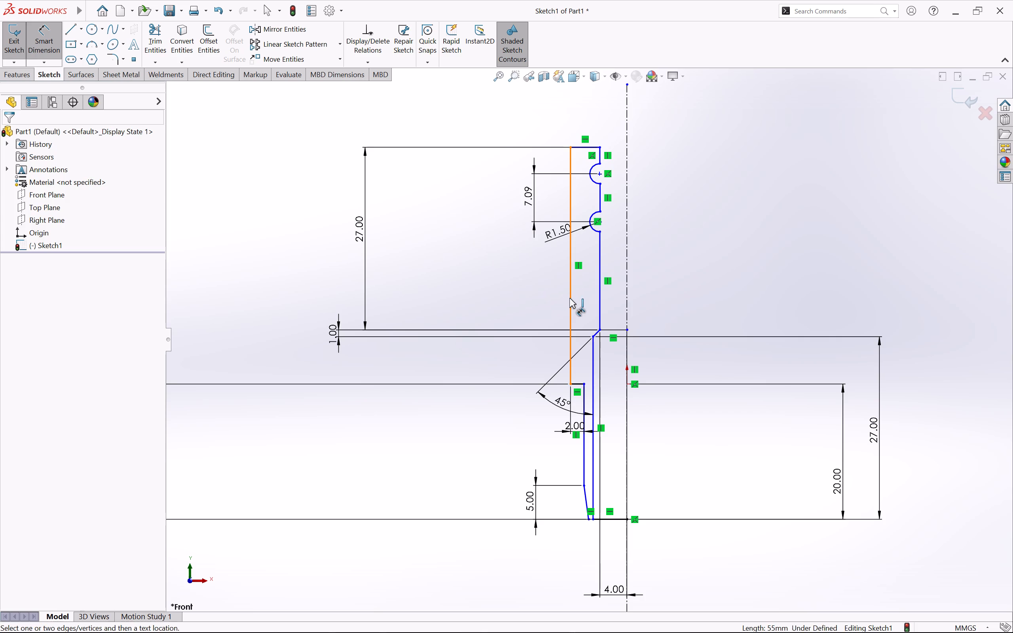
pyautogui.click(569, 298)
pyautogui.click(291, 245)
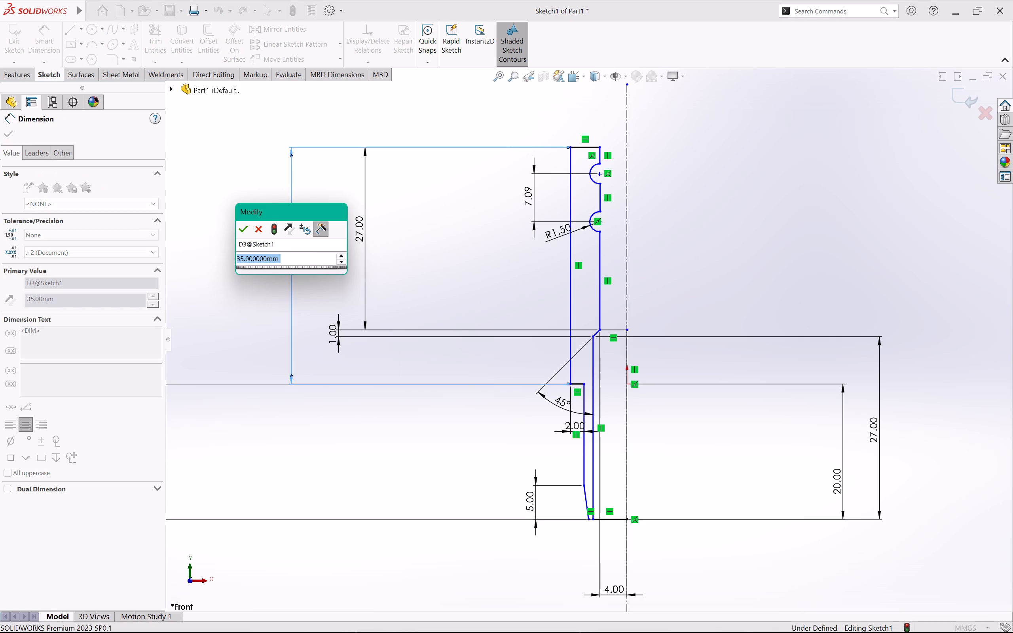
pyautogui.click(245, 231)
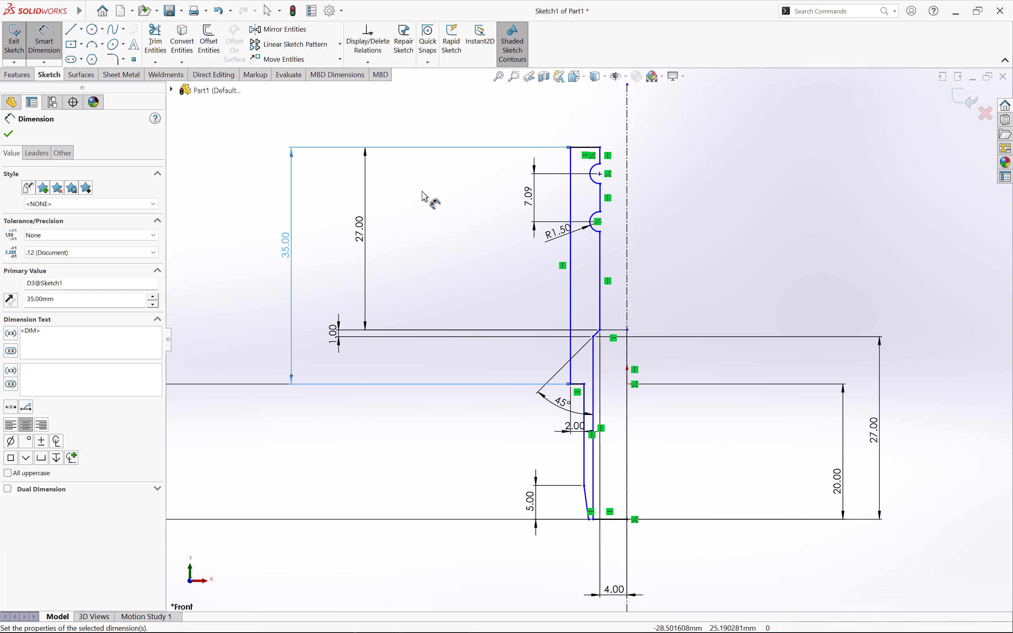
pyautogui.press('Escape')
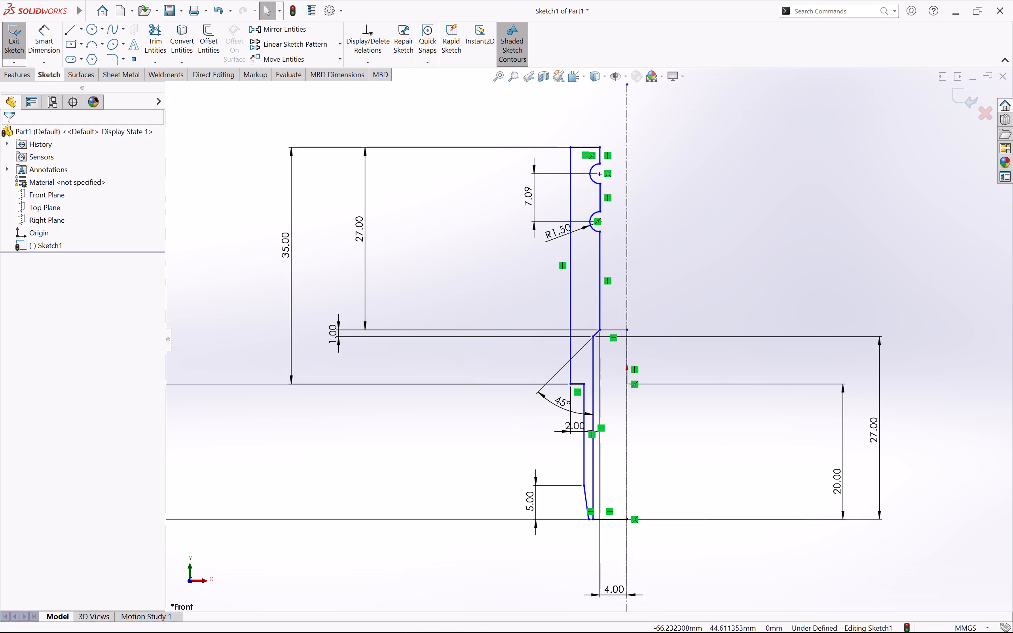
# Fillet the profile's upper outer corner, between the short top line and the 35 mm vertical line, with a 3 mm radius.
pyautogui.click(112, 56)
pyautogui.click(577, 146)
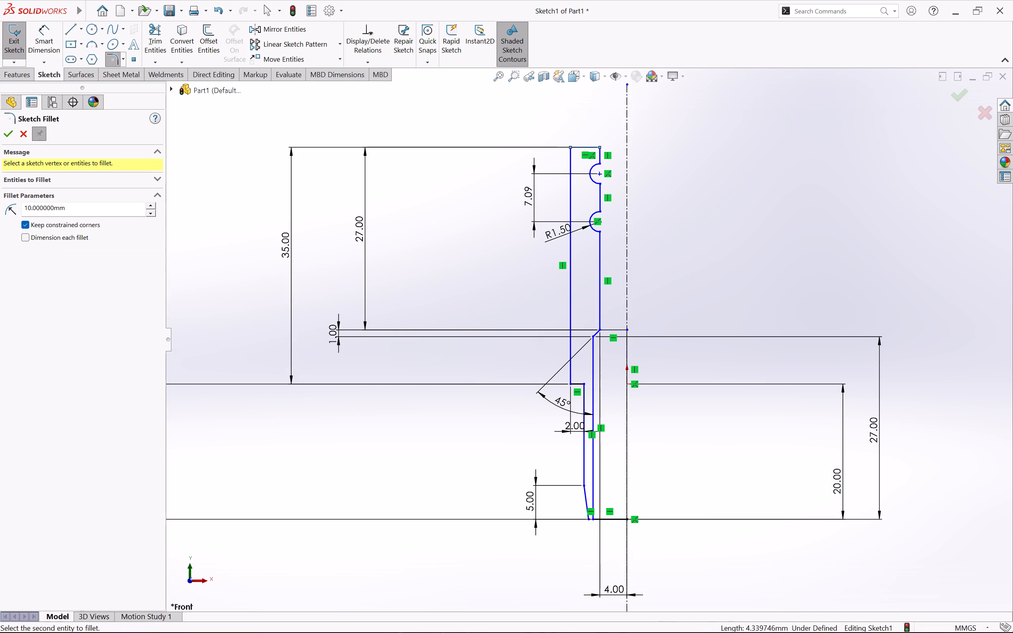
pyautogui.click(572, 162)
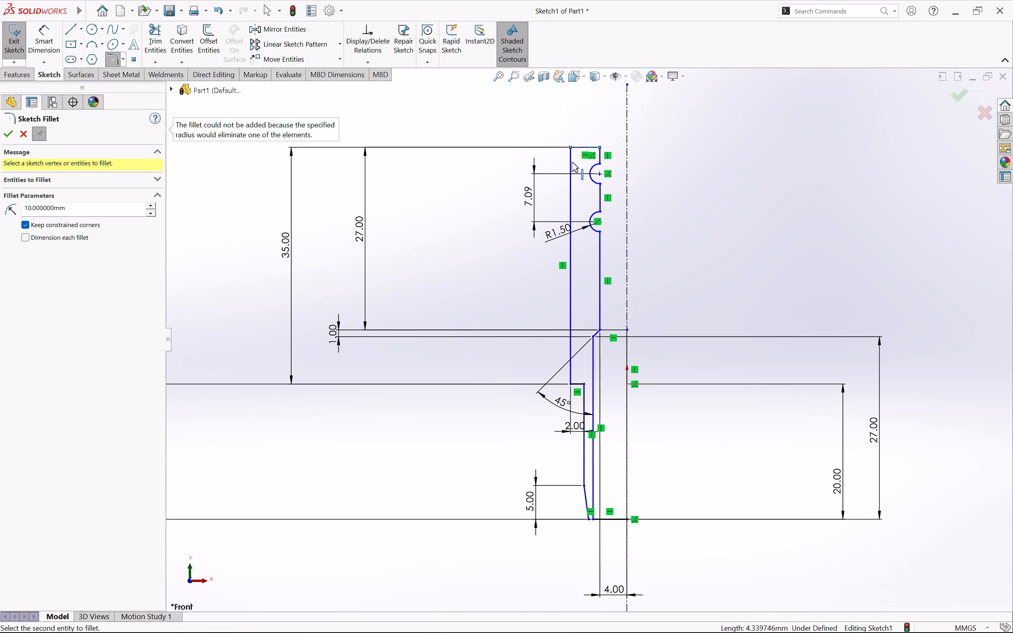
pyautogui.moveTo(91, 199); pyautogui.dragTo(51, 204)
pyautogui.moveTo(76, 203); pyautogui.dragTo(35, 208)
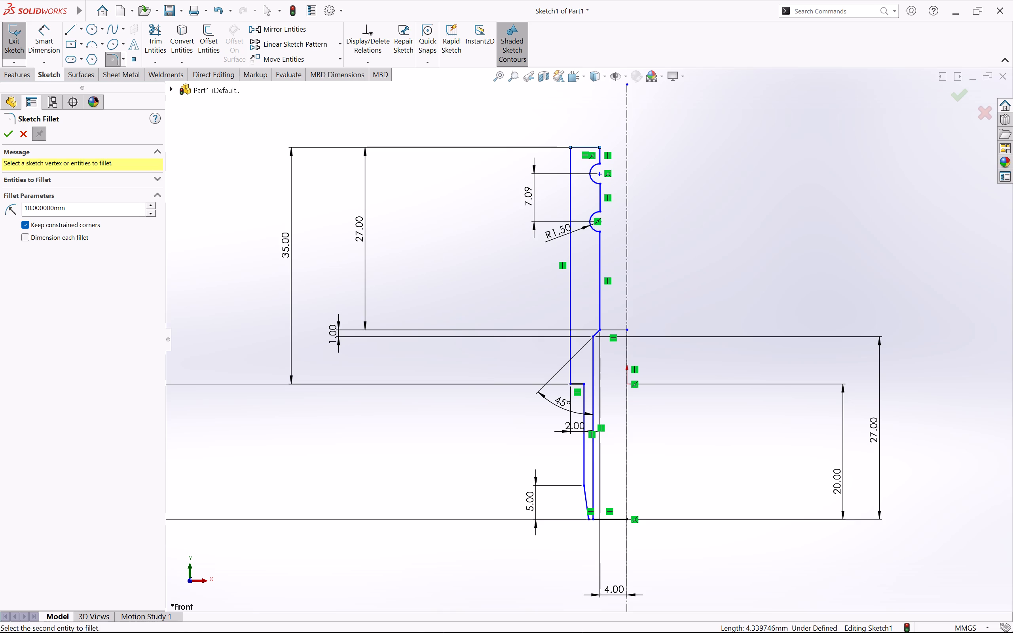
pyautogui.moveTo(35, 208); pyautogui.dragTo(48, 215)
pyautogui.moveTo(72, 212); pyautogui.dragTo(0, 213)
pyautogui.press('BackSpace')
pyautogui.press('3')
pyautogui.click(585, 147)
pyautogui.click(571, 154)
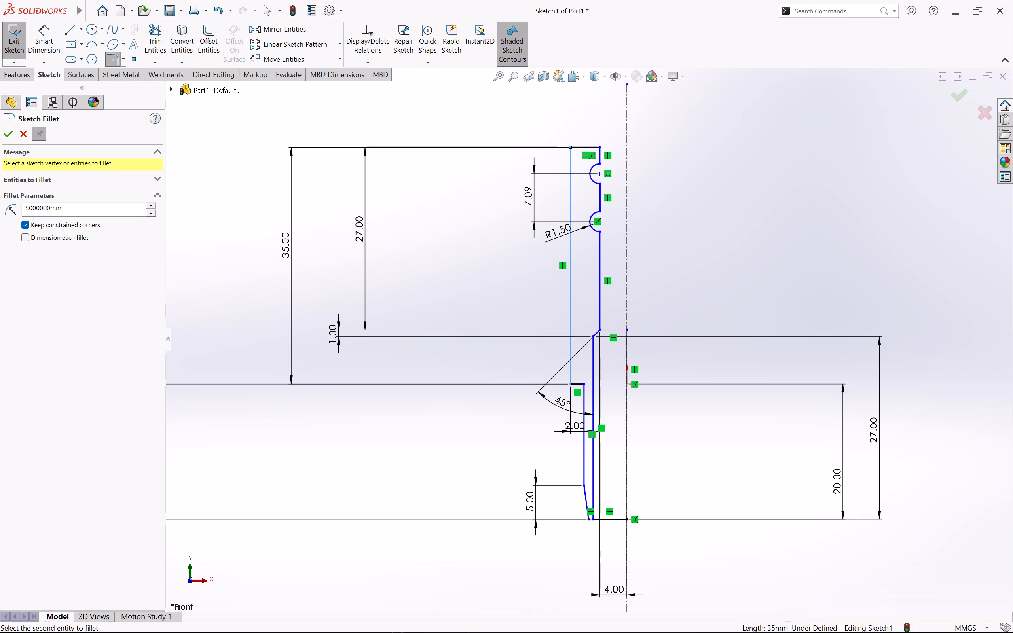
pyautogui.click(587, 145)
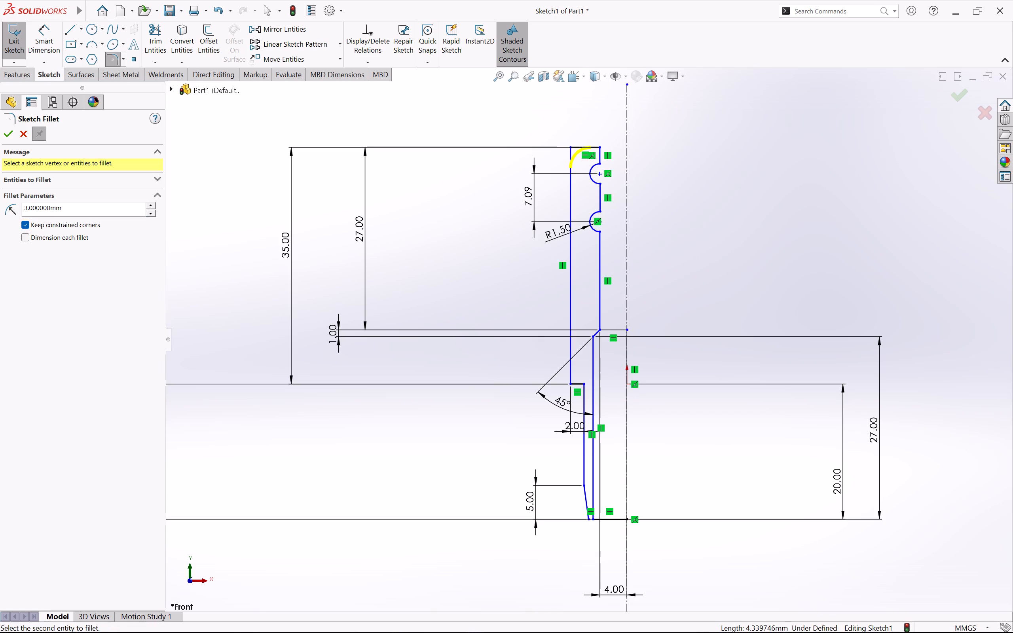
pyautogui.click(6, 133)
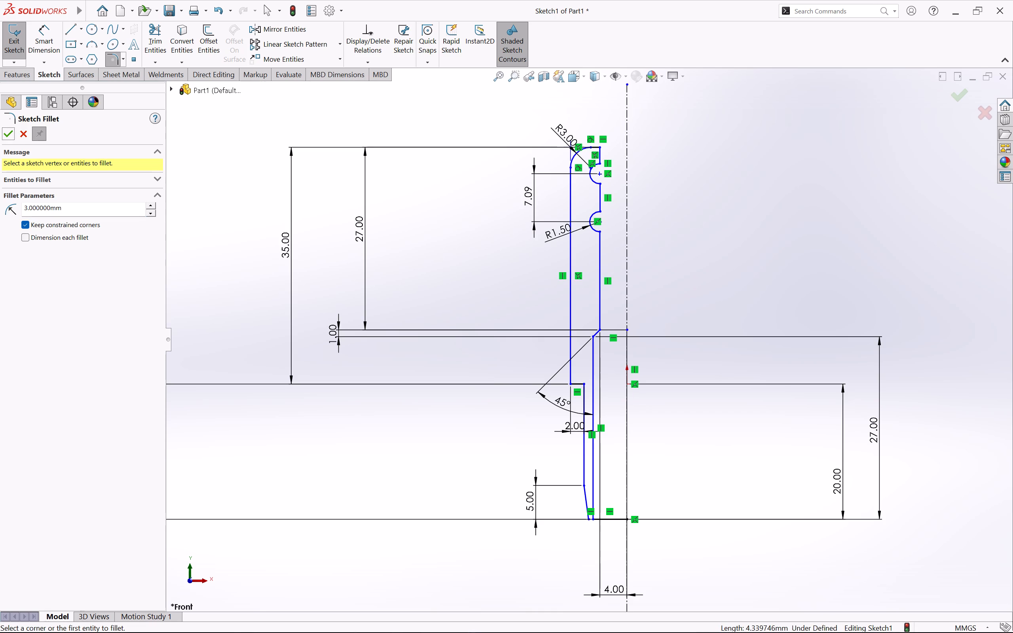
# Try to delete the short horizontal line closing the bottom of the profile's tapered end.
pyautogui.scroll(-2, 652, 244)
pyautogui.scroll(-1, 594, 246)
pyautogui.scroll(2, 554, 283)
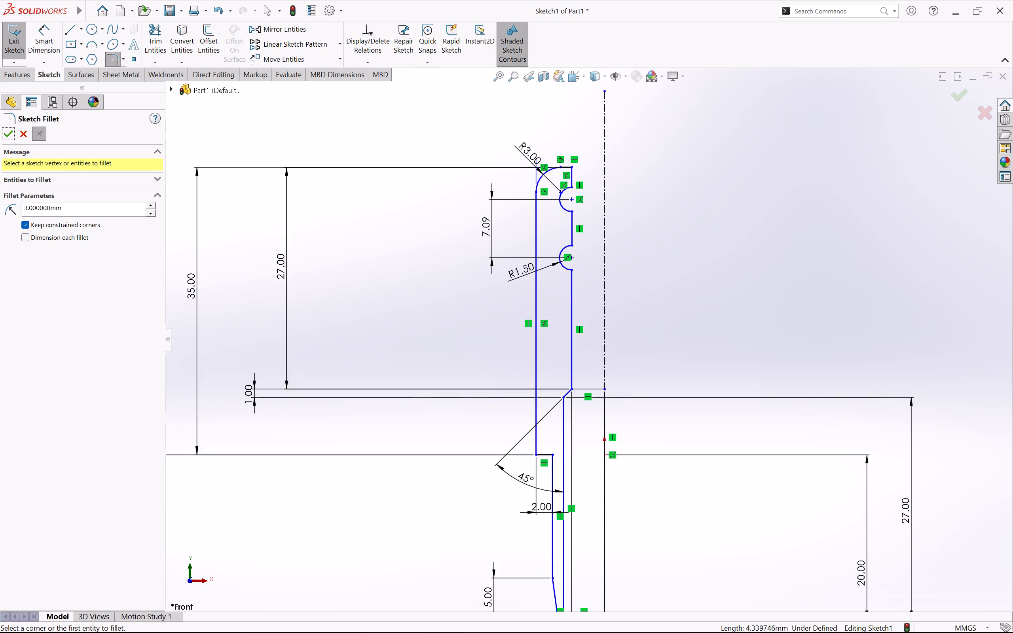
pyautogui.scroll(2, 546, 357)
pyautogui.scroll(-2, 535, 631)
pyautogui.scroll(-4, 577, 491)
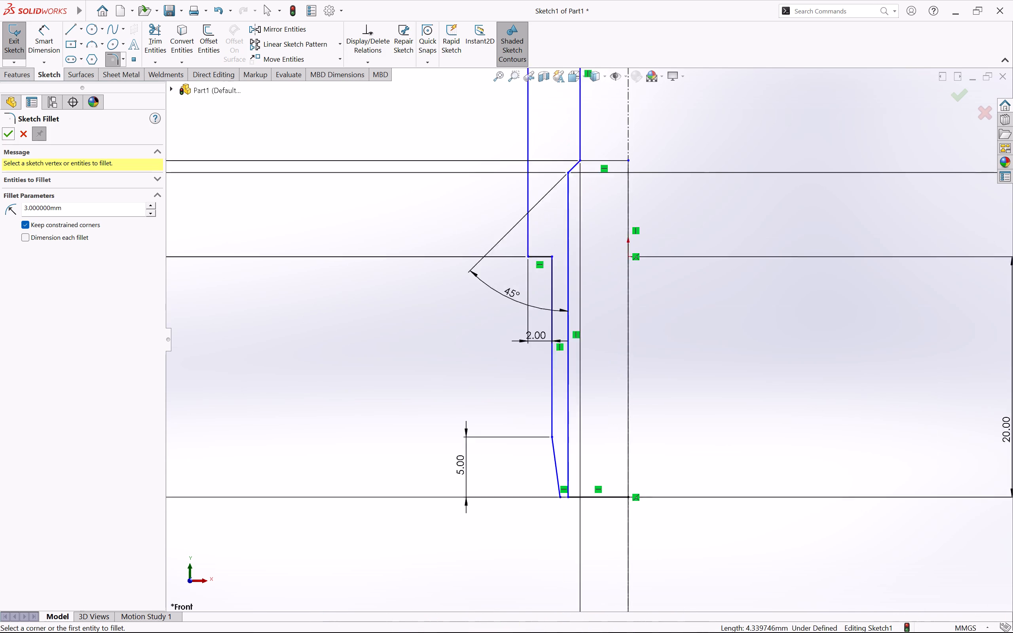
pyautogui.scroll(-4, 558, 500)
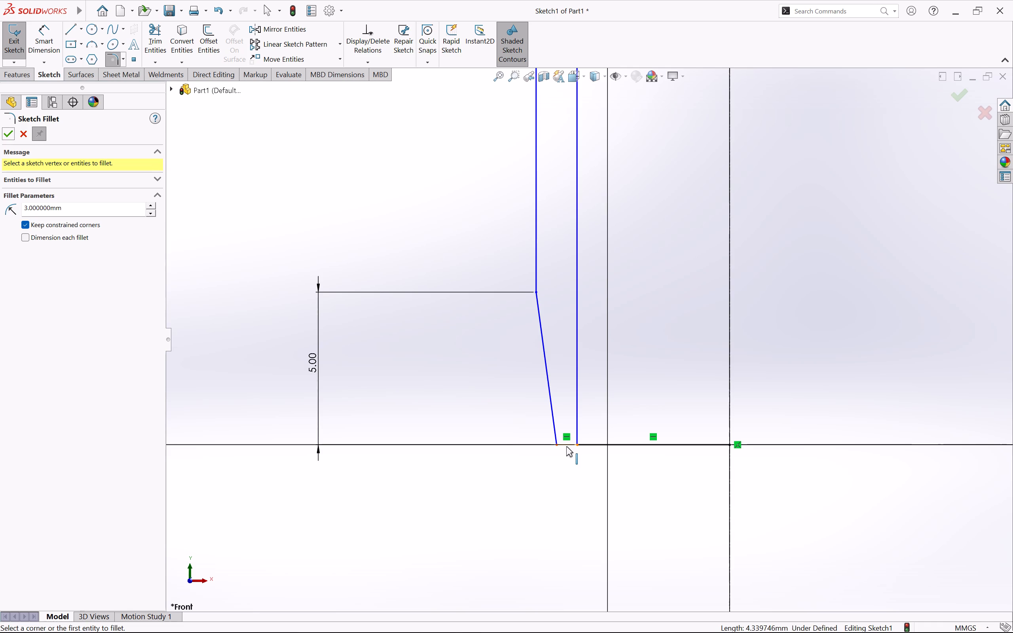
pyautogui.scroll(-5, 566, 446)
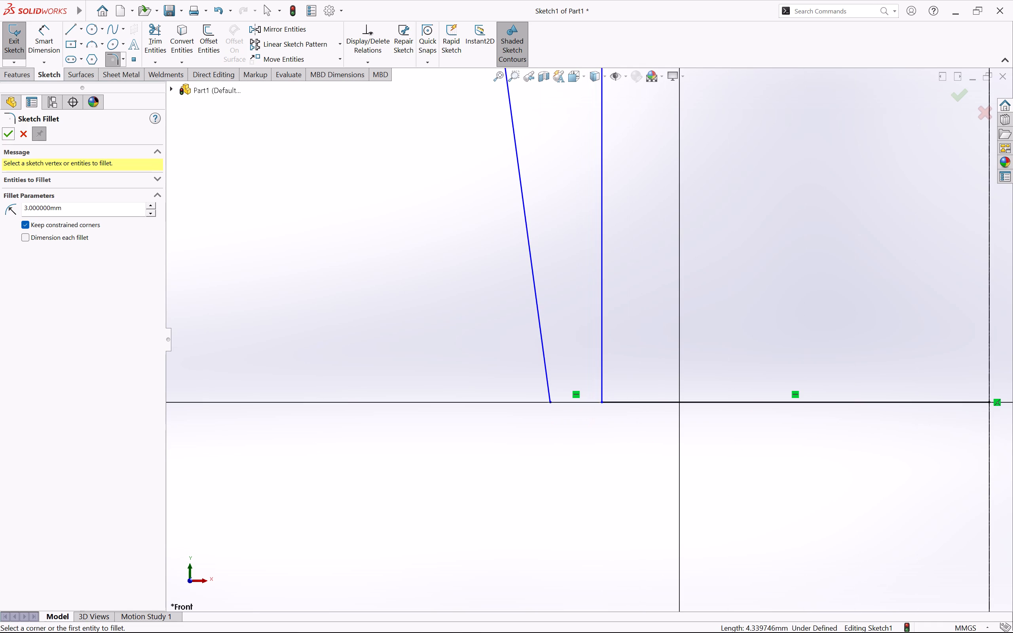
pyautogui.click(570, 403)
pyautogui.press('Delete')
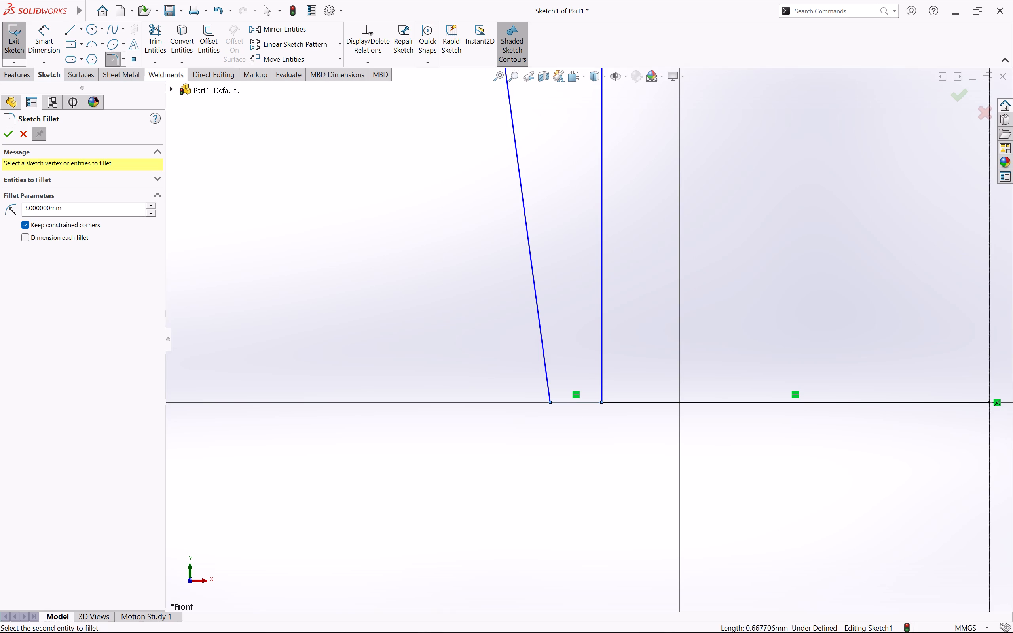
# Sketch a horizontal line about 0.67 mm long from the tapered line's lower end to the inner vertical line's lower end.
pyautogui.click(72, 31)
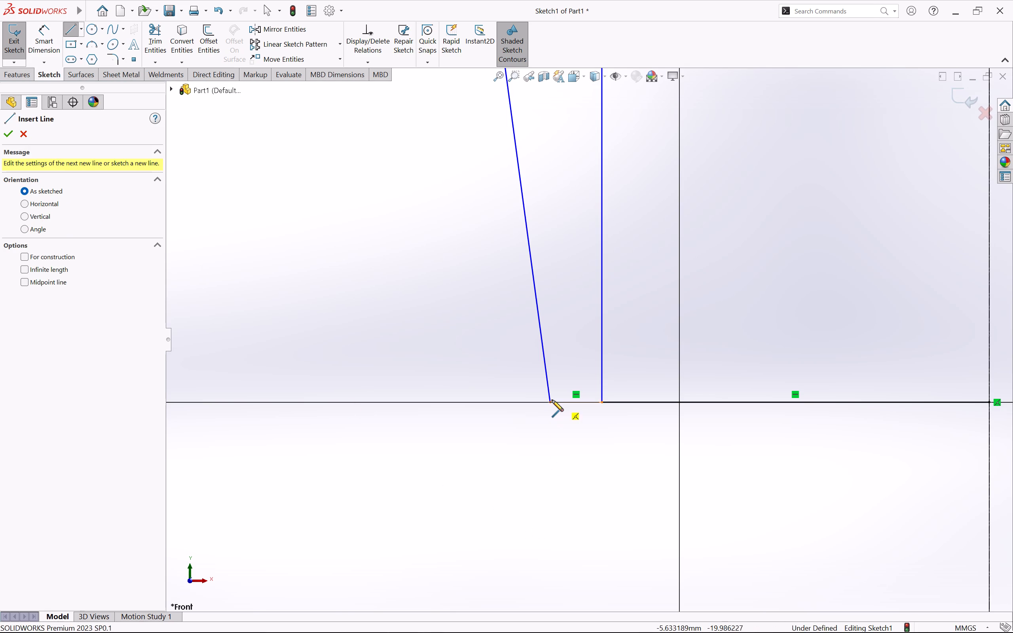
pyautogui.click(552, 403)
pyautogui.click(602, 403)
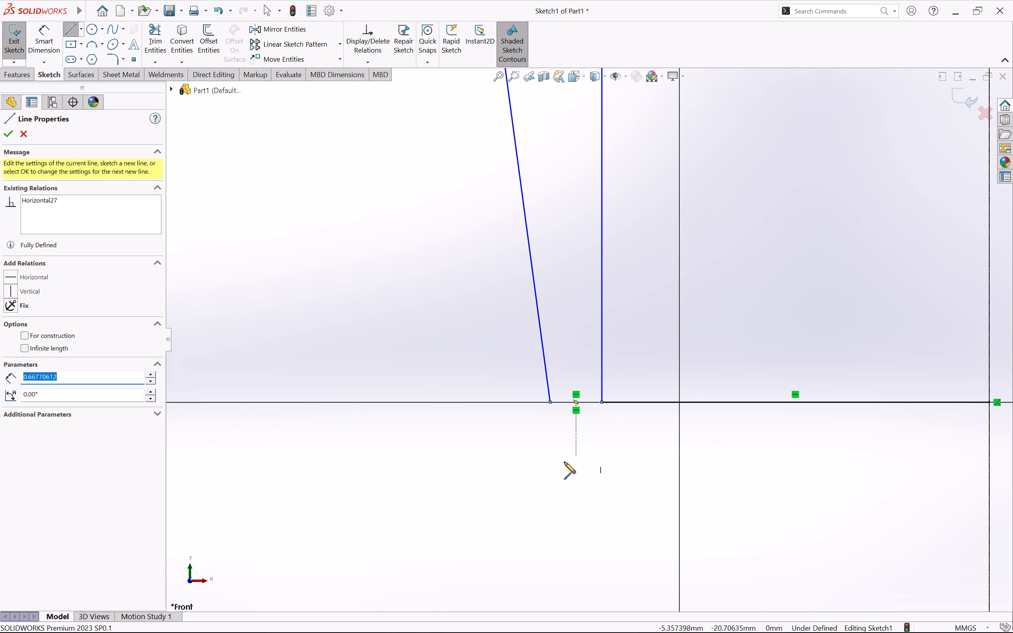
pyautogui.press('Escape')
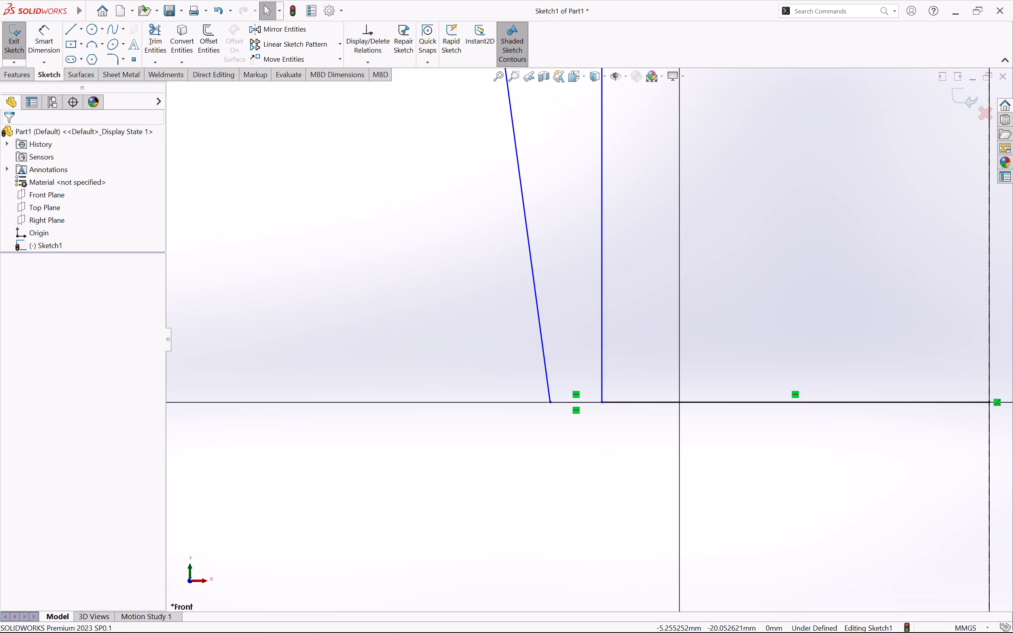
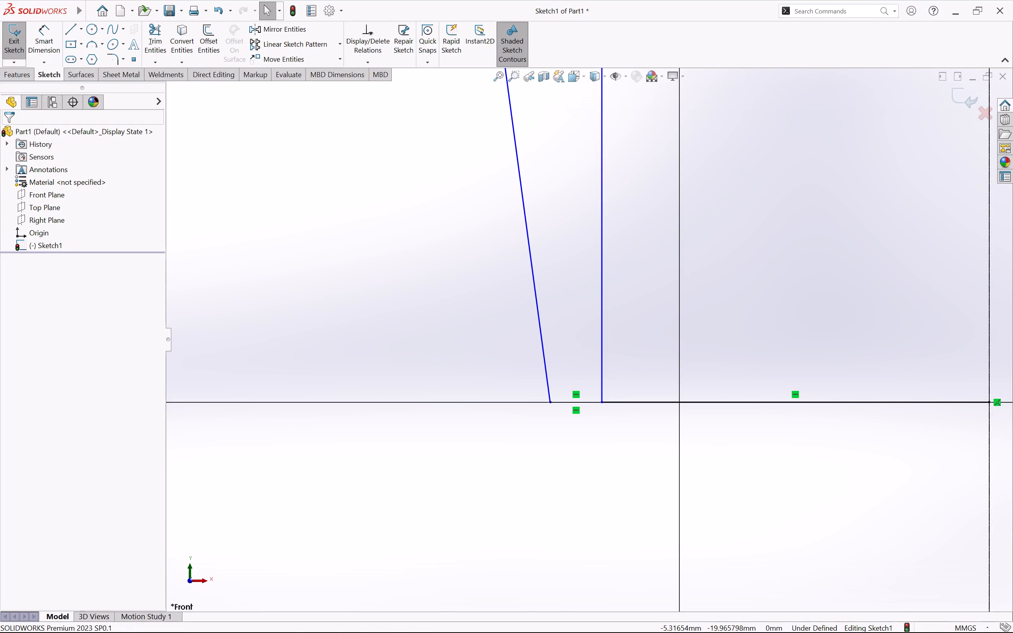
# Dimension the length of the short horizontal line closing the bottom of the tapered end at 1.65 mm.
pyautogui.press('BackSpace')
pyautogui.moveTo(366, 367); pyautogui.dragTo(376, 309, button='right')
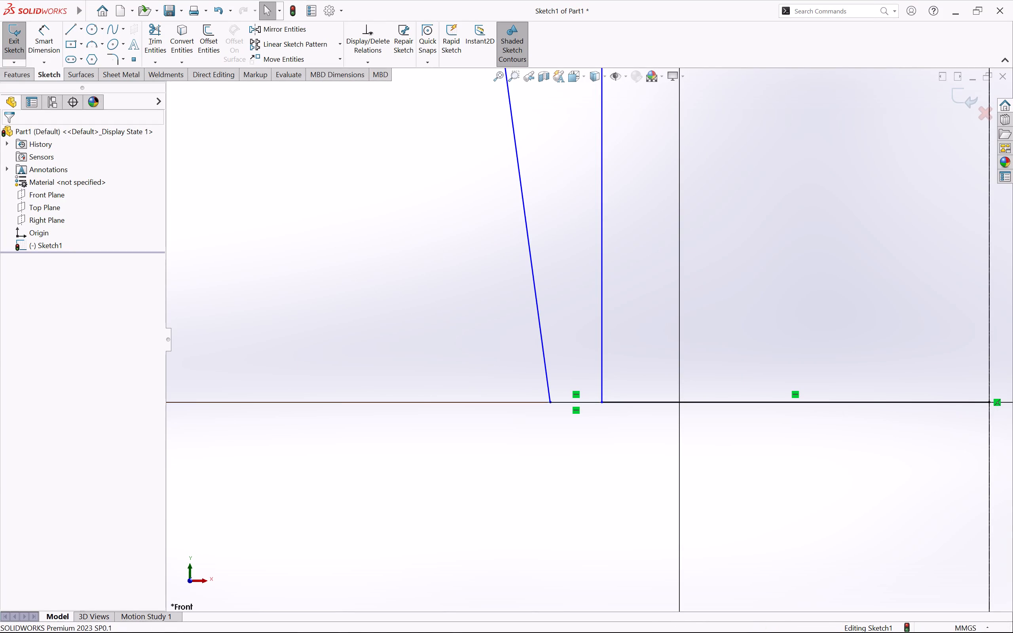
pyautogui.moveTo(376, 309); pyautogui.dragTo(381, 245, button='right')
pyautogui.click(588, 401)
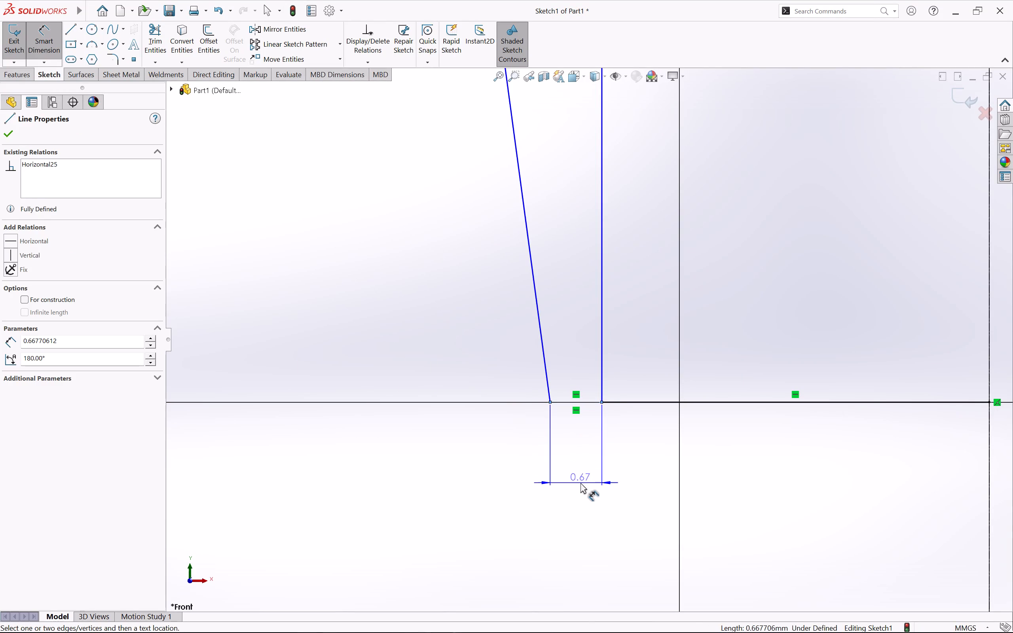
pyautogui.click(580, 483)
pyautogui.press('BackSpace')
pyautogui.write('1.65')
pyautogui.press('Return')
pyautogui.scroll(7, 580, 483)
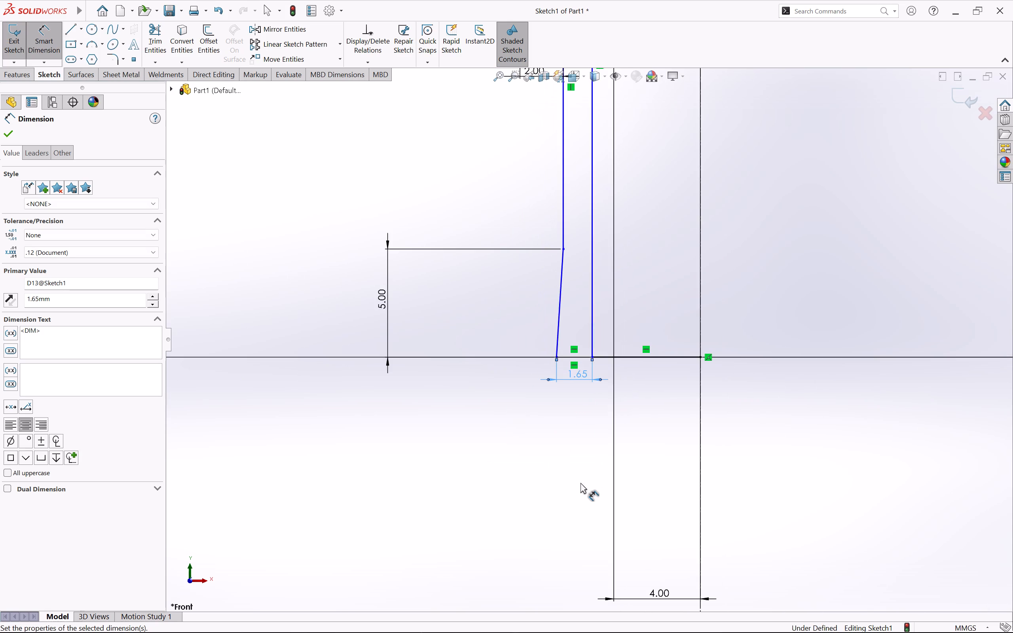
pyautogui.scroll(2, 580, 483)
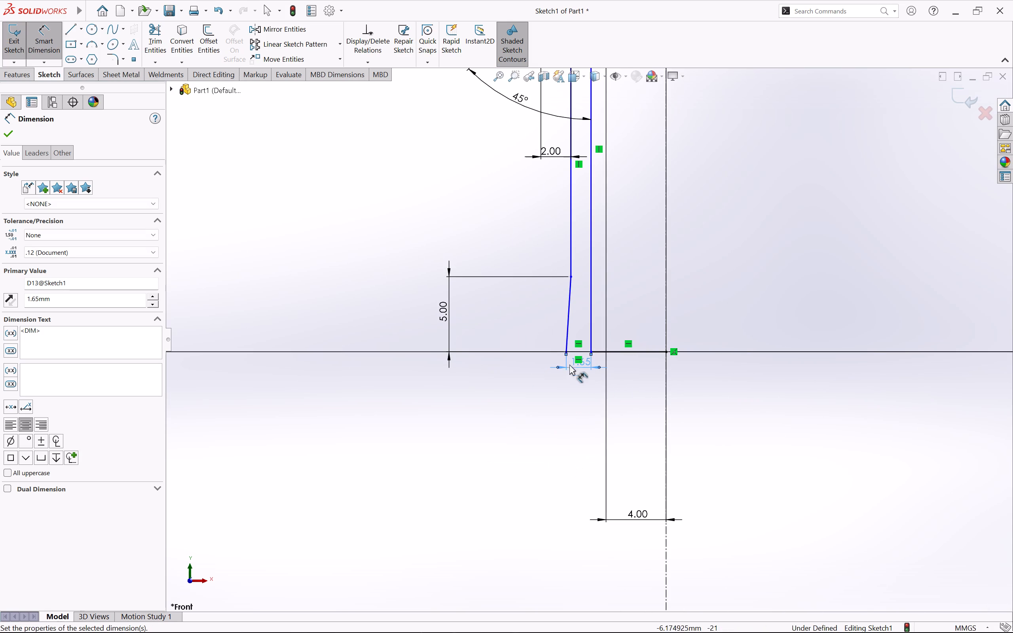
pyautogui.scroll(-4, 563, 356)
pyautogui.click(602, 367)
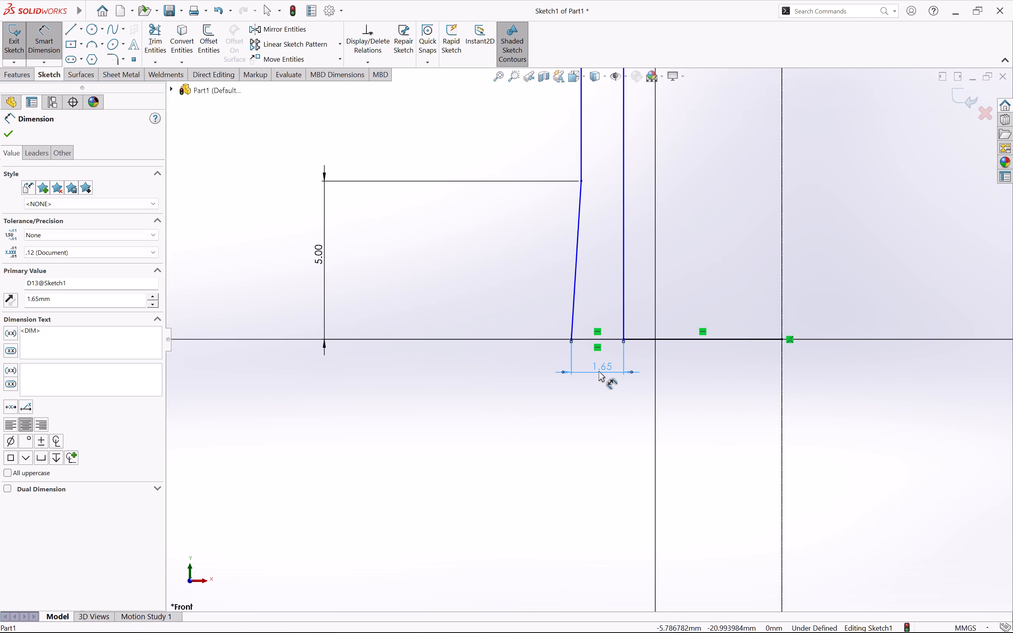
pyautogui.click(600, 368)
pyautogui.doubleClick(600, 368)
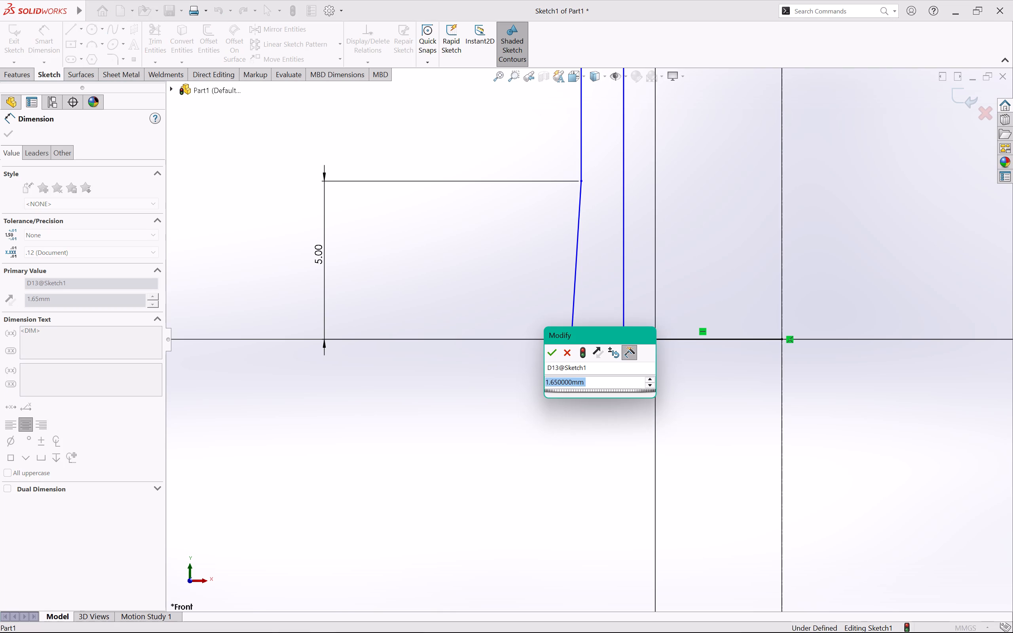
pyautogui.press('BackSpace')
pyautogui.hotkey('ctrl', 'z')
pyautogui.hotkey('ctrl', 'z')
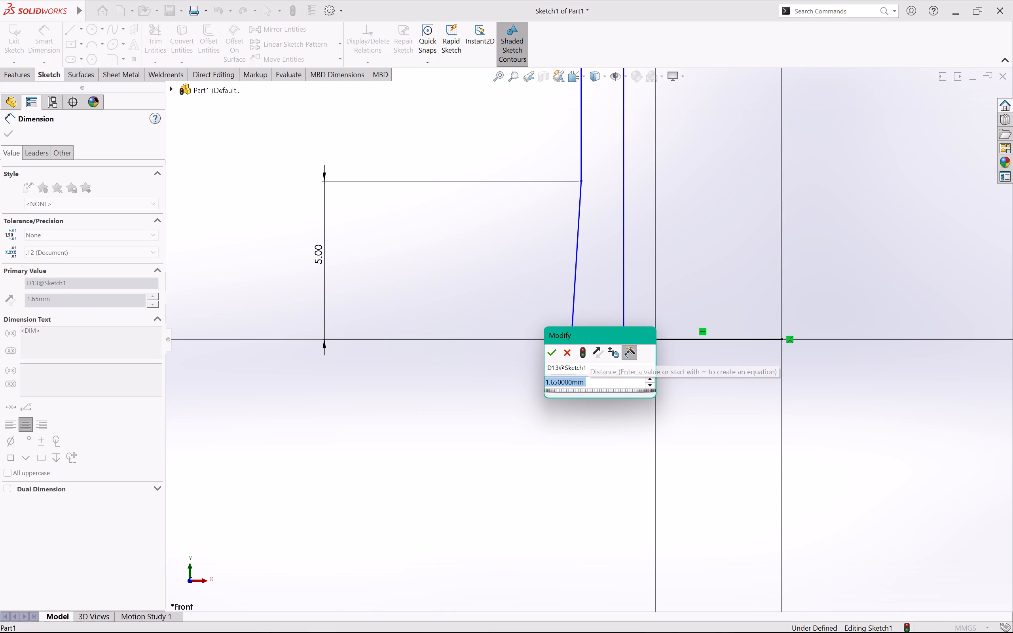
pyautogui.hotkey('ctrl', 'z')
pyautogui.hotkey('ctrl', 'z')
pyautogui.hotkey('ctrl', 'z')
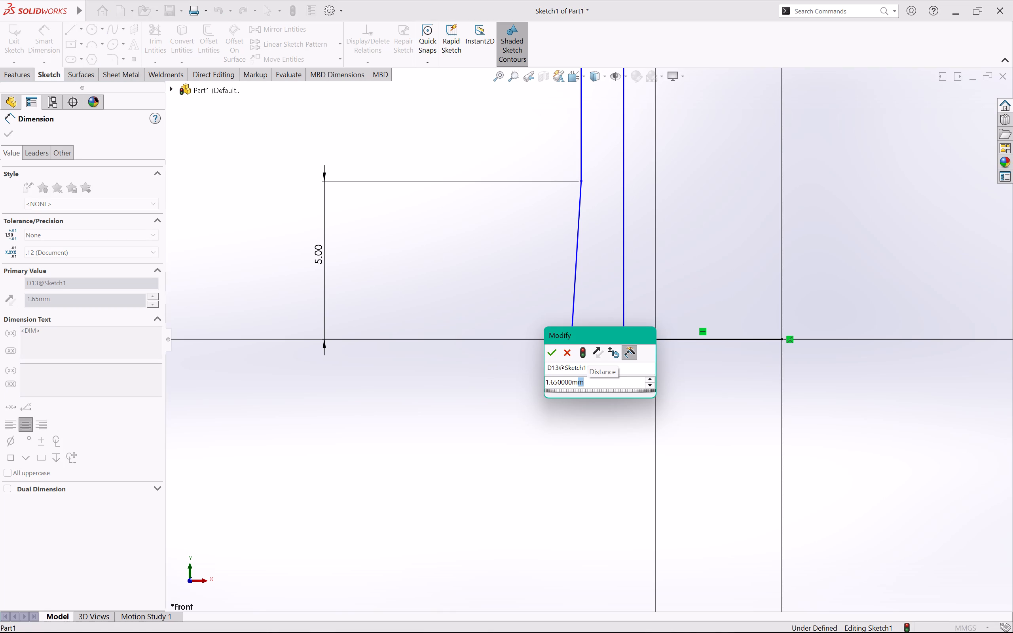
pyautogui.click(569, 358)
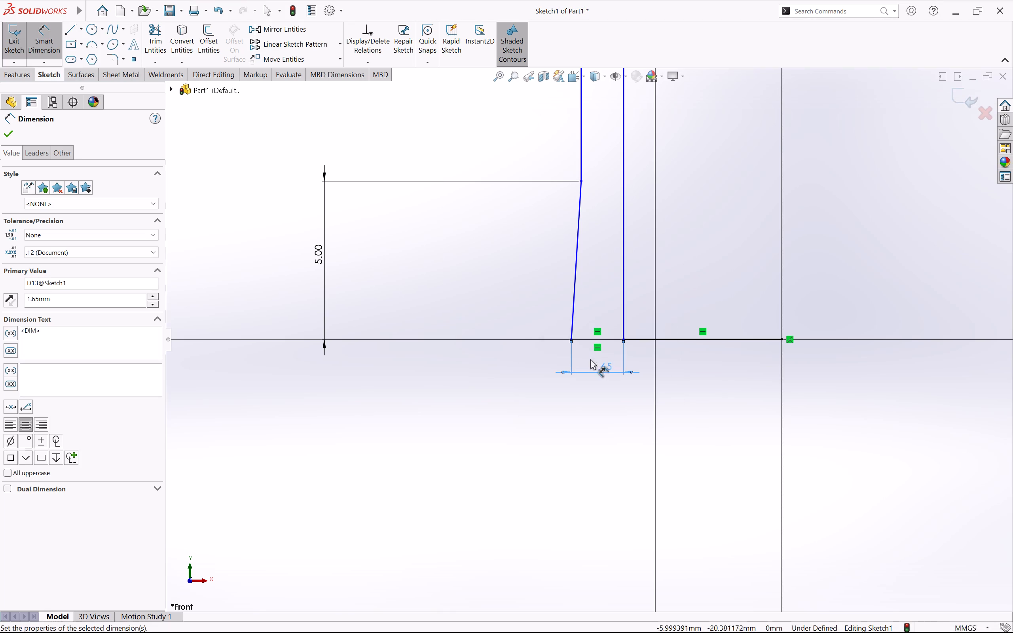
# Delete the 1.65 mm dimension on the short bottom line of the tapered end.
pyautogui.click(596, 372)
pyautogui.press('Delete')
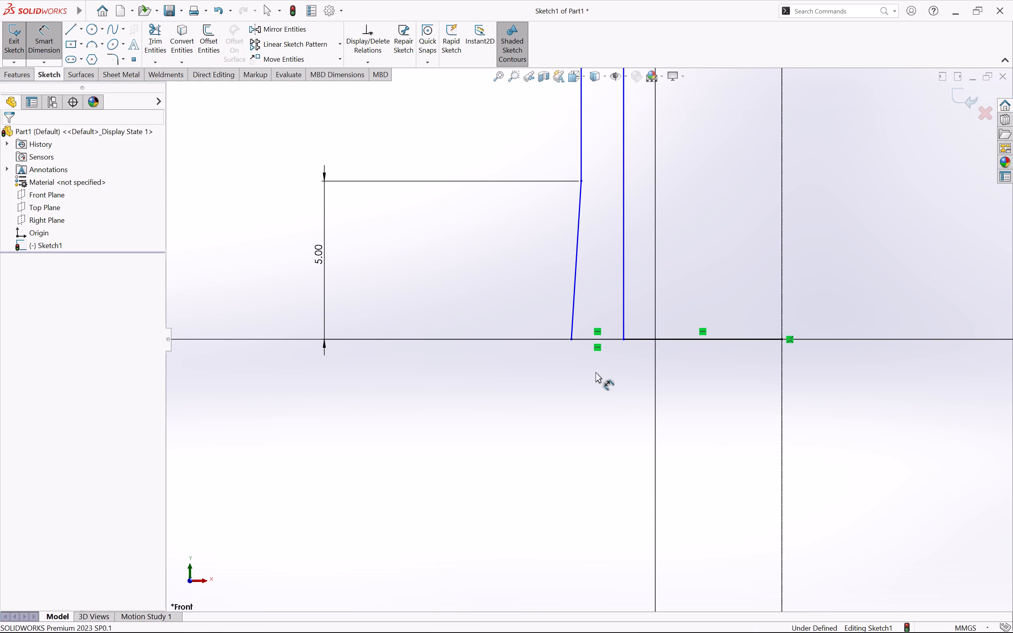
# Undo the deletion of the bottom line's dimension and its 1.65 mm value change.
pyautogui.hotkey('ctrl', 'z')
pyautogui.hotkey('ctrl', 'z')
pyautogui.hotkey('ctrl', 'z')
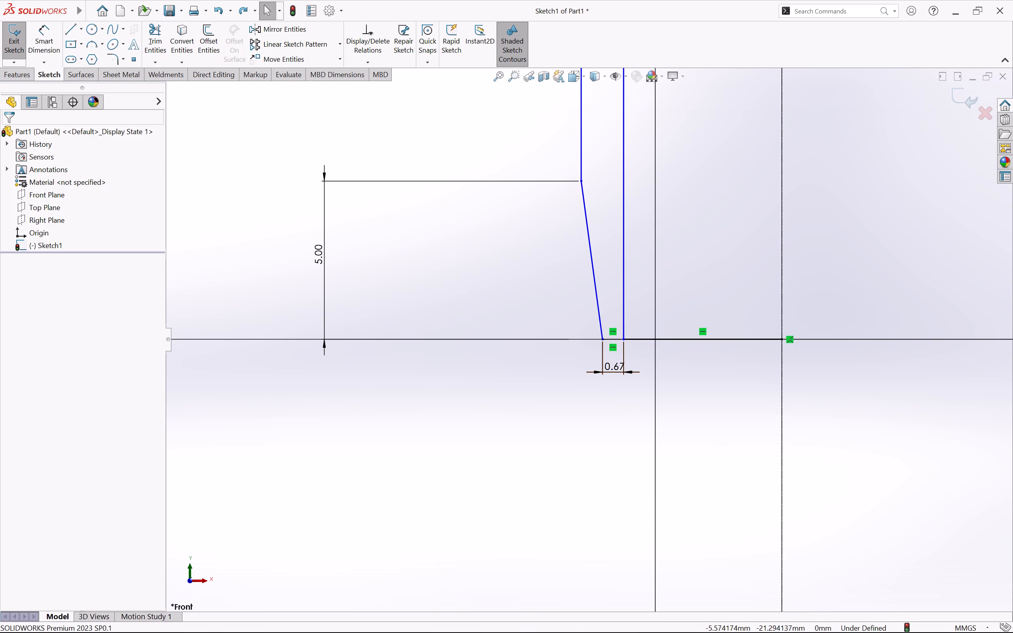
# Examine the whole profile from the tapered end up to the two grooves and the filleted corner.
pyautogui.scroll(1, 606, 381)
pyautogui.scroll(-1, 608, 238)
pyautogui.scroll(6, 607, 249)
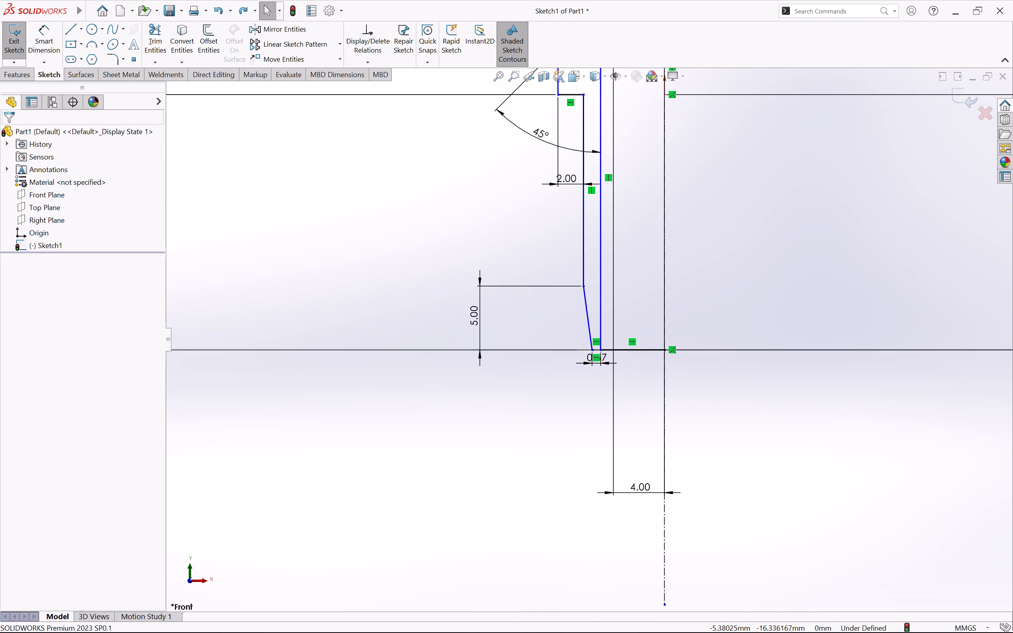
pyautogui.scroll(-2, 613, 208)
pyautogui.scroll(1, 649, 211)
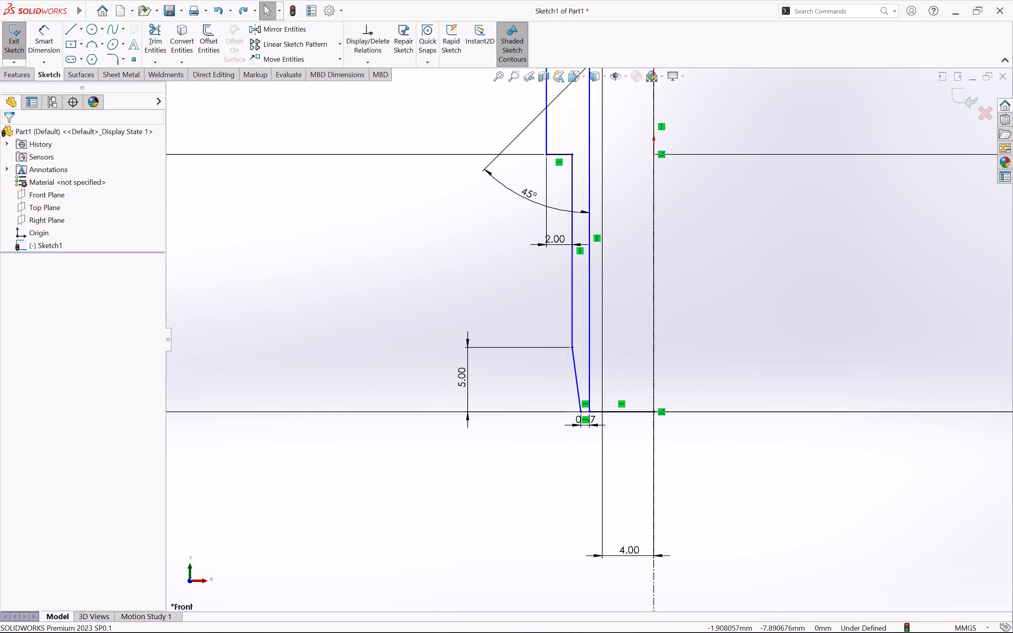
pyautogui.scroll(2, 625, 251)
pyautogui.scroll(-1, 612, 250)
pyautogui.scroll(4, 611, 247)
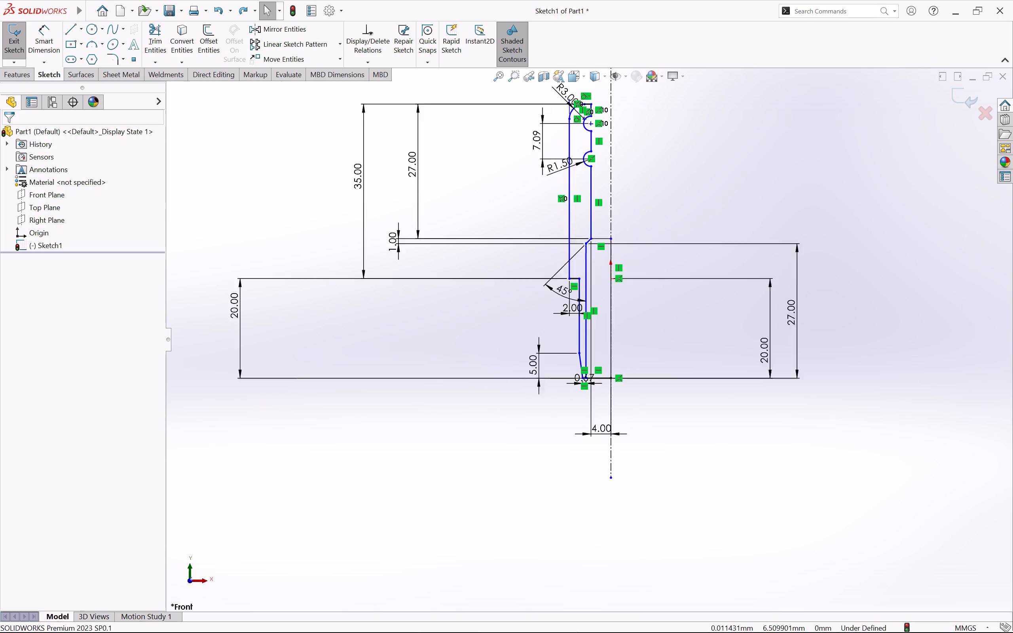
pyautogui.scroll(-4, 593, 221)
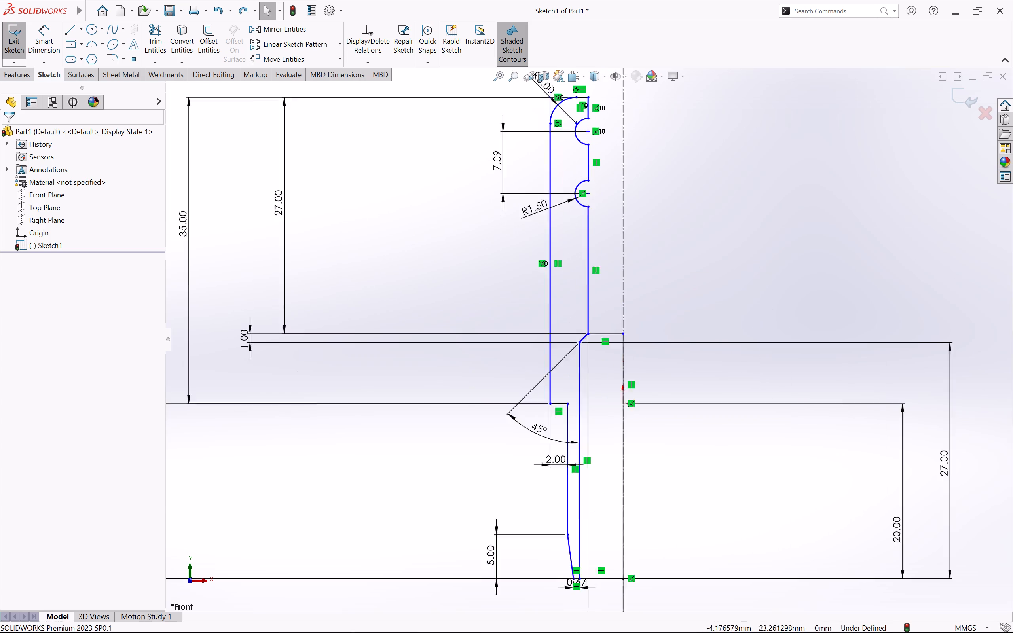
pyautogui.scroll(-2, 586, 193)
pyautogui.scroll(2, 589, 185)
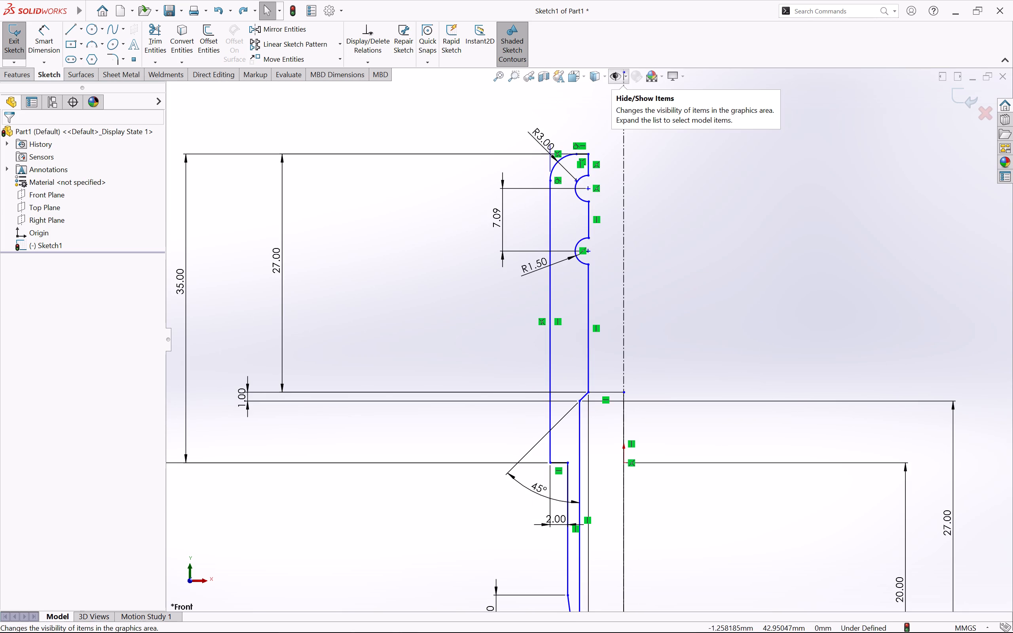
# Hide the sketch relations and the sketch dimensions in the graphics view.
pyautogui.click(627, 77)
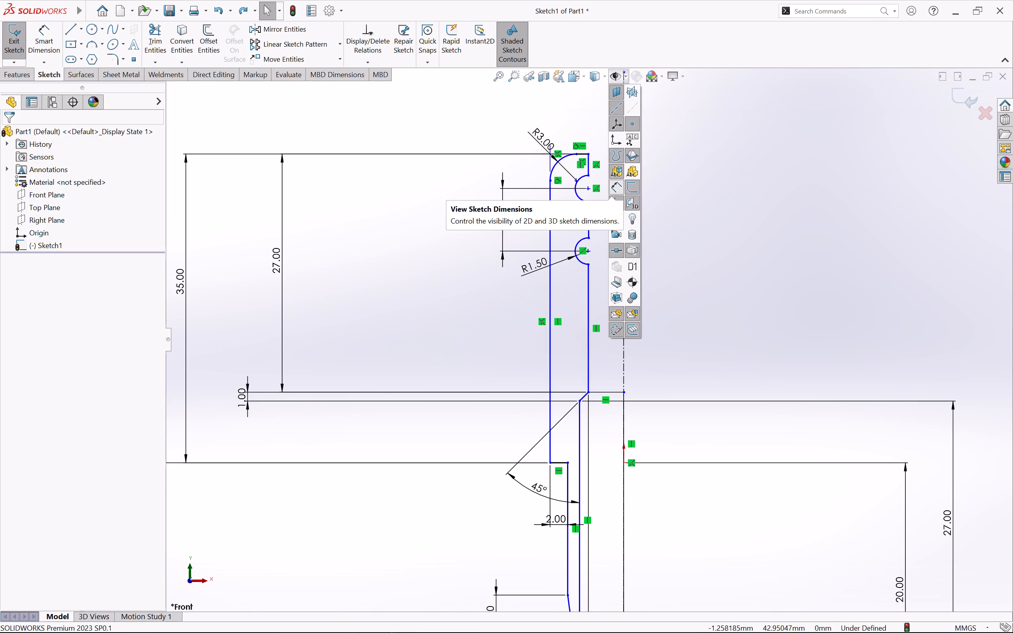
pyautogui.click(615, 204)
pyautogui.scroll(1, 671, 230)
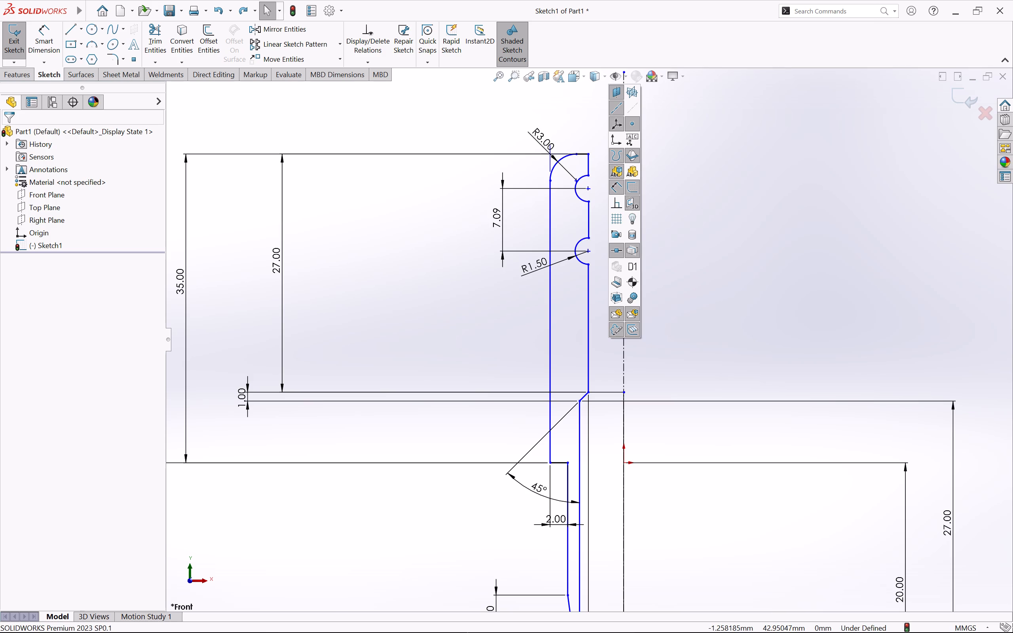
pyautogui.click(618, 189)
pyautogui.scroll(1, 689, 245)
pyautogui.click(686, 308)
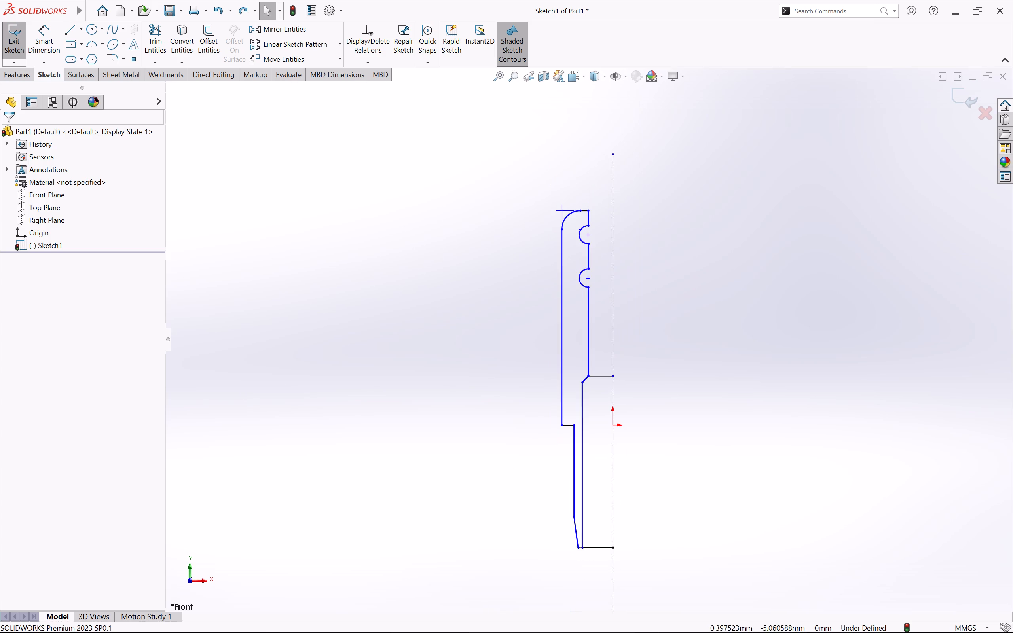
# Delete the 5 mm horizontal line joining the inner vertical line's lower end to the centerline.
pyautogui.scroll(-1, 604, 522)
pyautogui.scroll(-1, 586, 557)
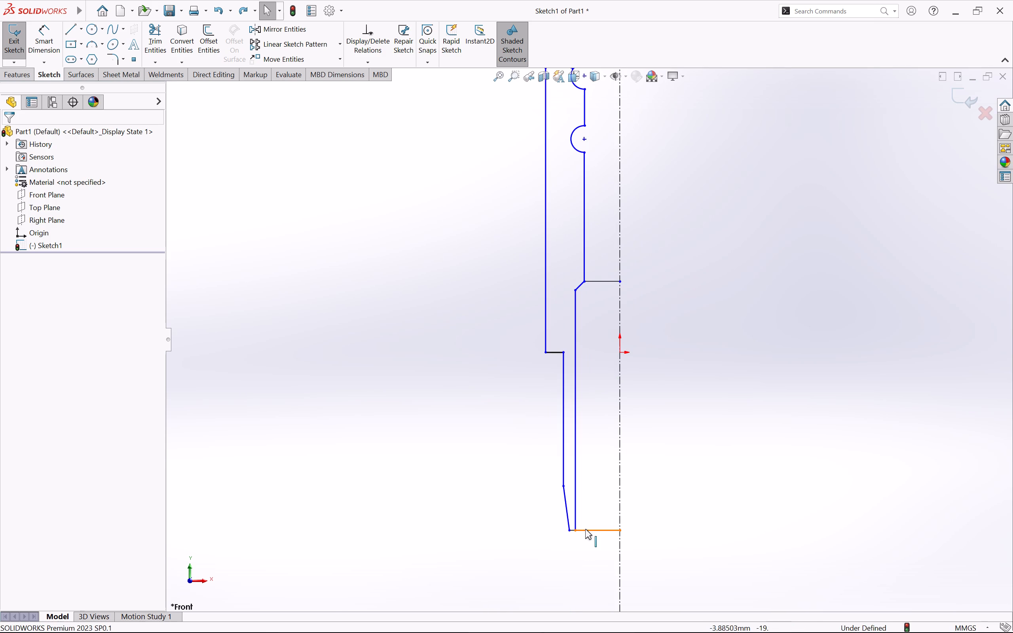
pyautogui.moveTo(508, 530); pyautogui.dragTo(500, 461, button='right')
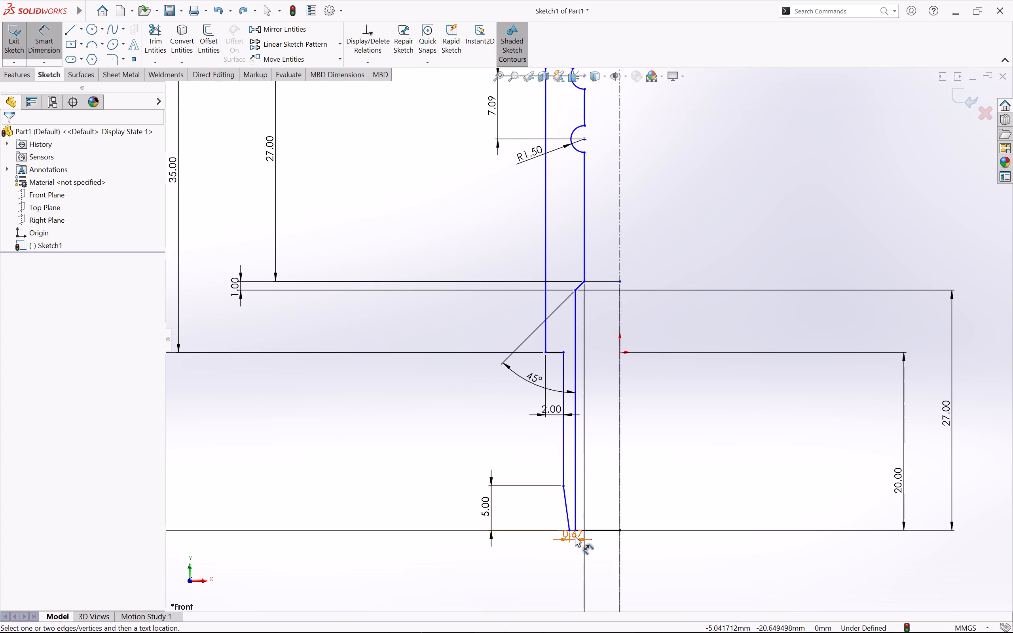
pyautogui.scroll(-2, 575, 536)
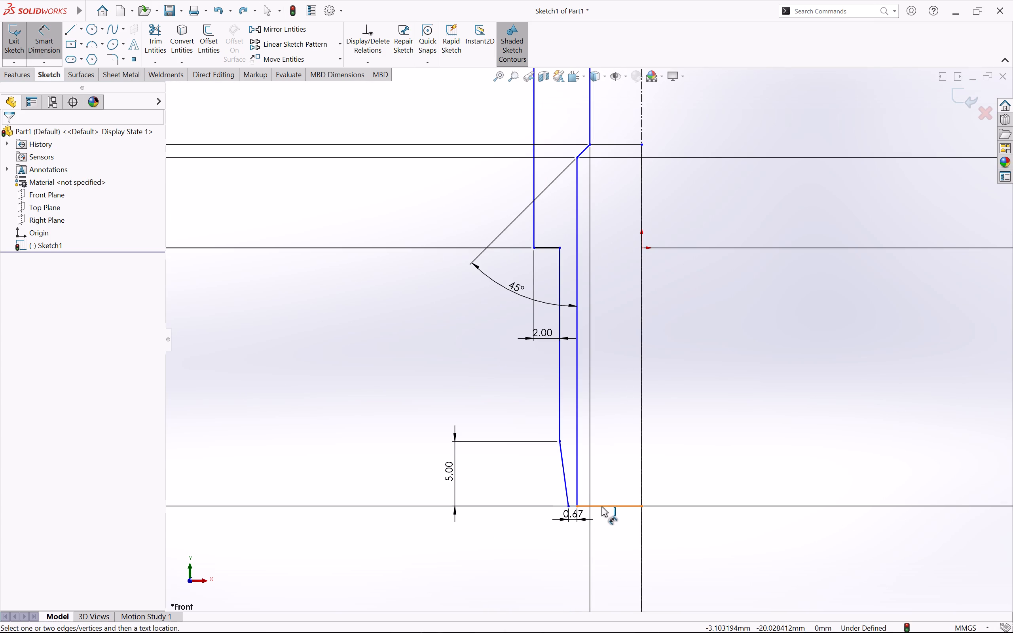
pyautogui.click(601, 506)
pyautogui.press('Delete')
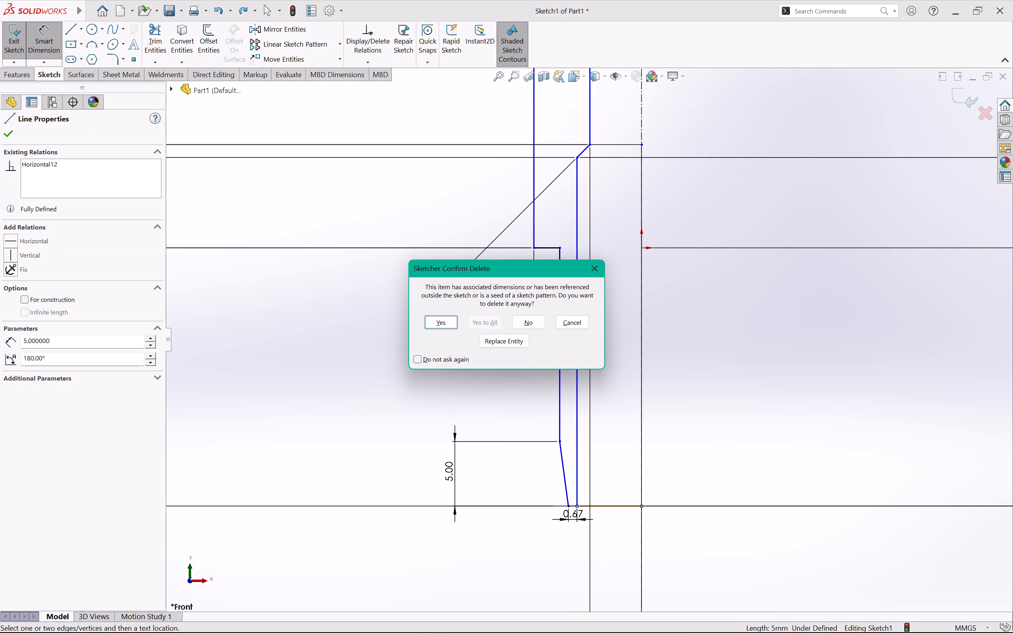
pyautogui.click(447, 325)
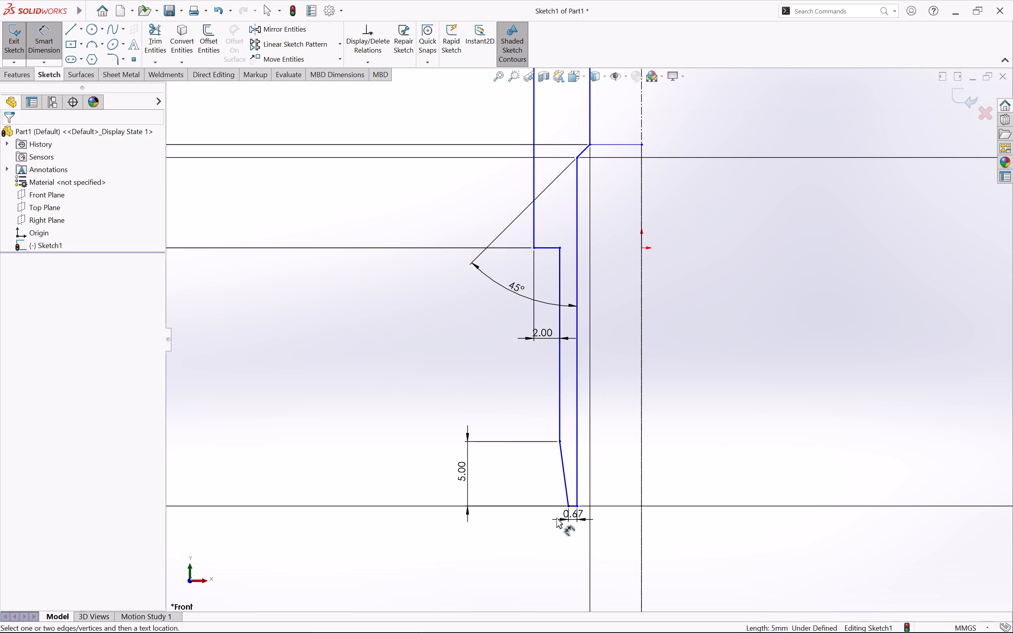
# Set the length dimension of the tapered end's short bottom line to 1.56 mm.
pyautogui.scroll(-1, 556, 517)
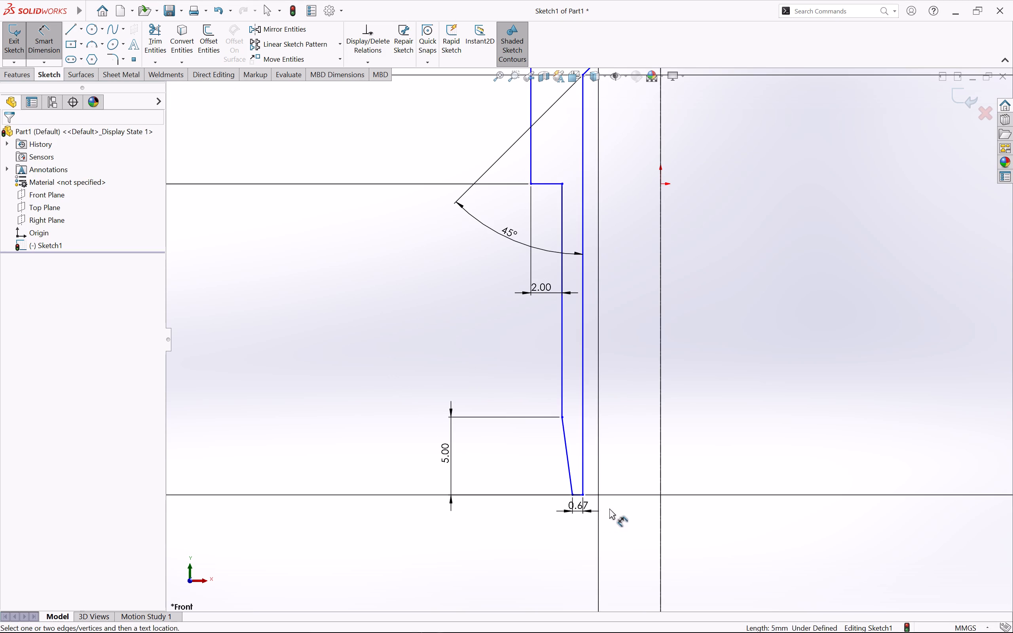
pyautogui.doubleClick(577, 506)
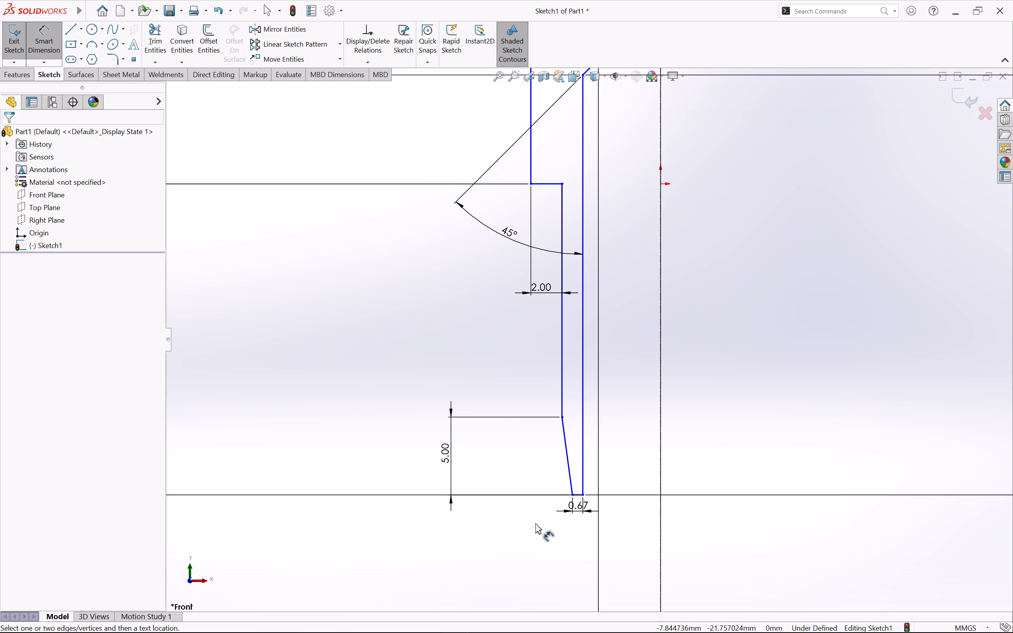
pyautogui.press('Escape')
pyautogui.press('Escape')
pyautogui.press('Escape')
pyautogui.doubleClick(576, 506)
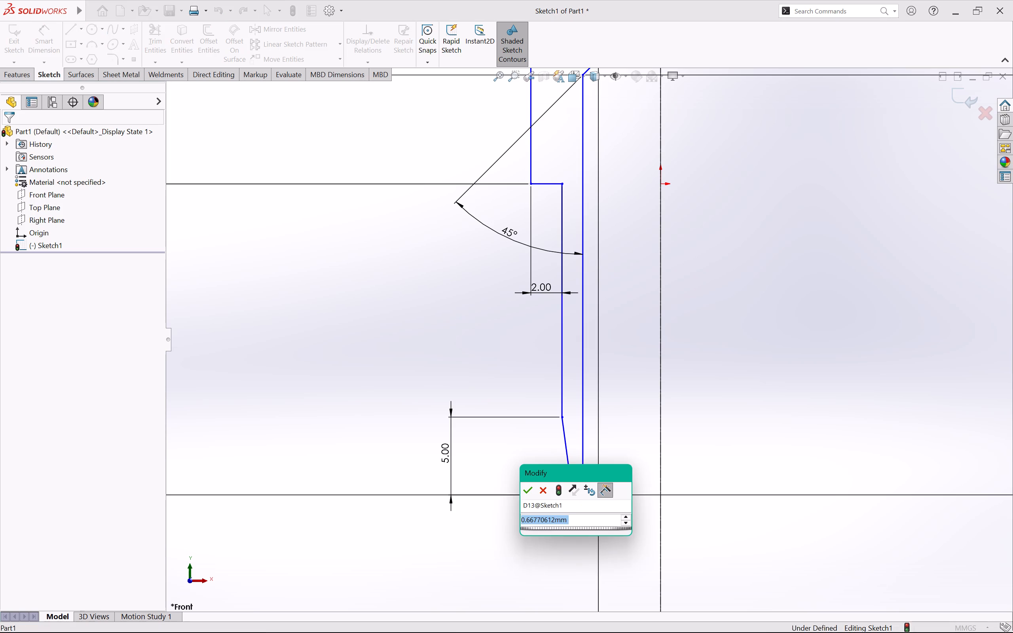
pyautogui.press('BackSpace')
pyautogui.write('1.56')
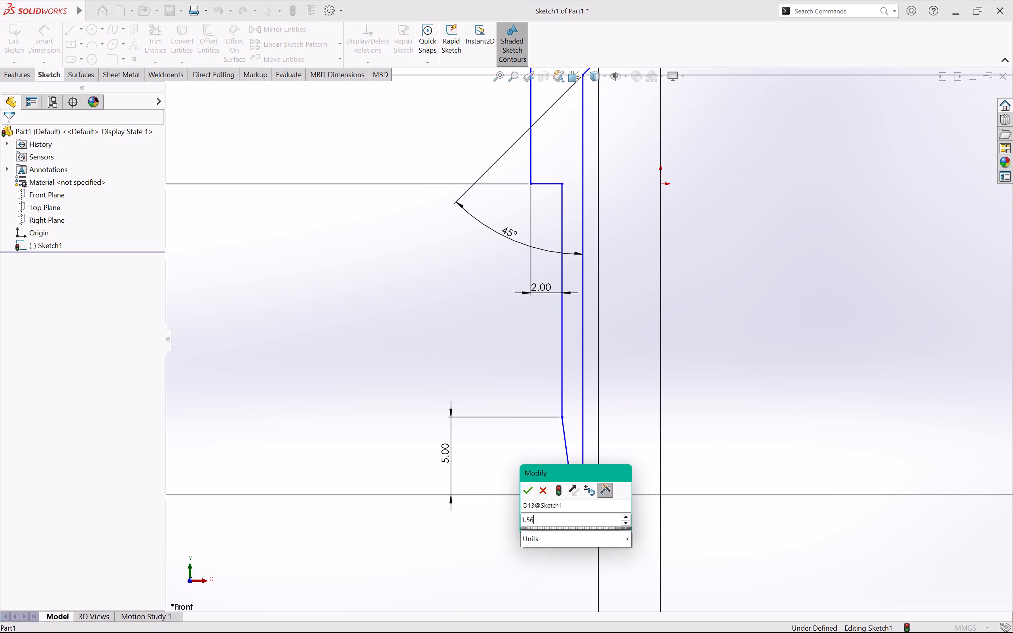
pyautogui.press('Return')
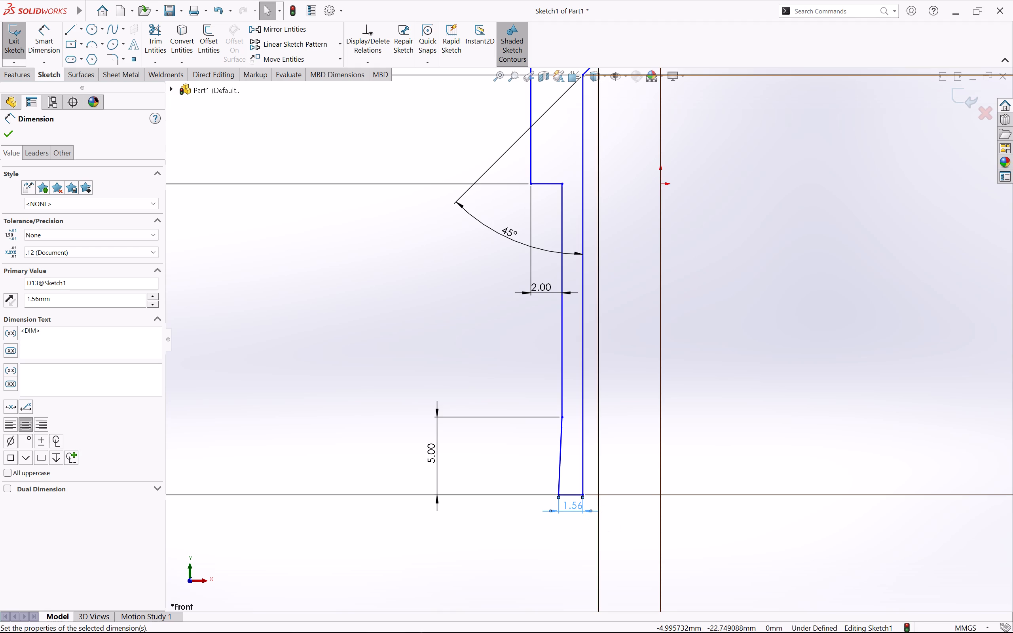
# Set the length dimension of the tapered end's short bottom line to 1.65 mm.
pyautogui.doubleClick(573, 506)
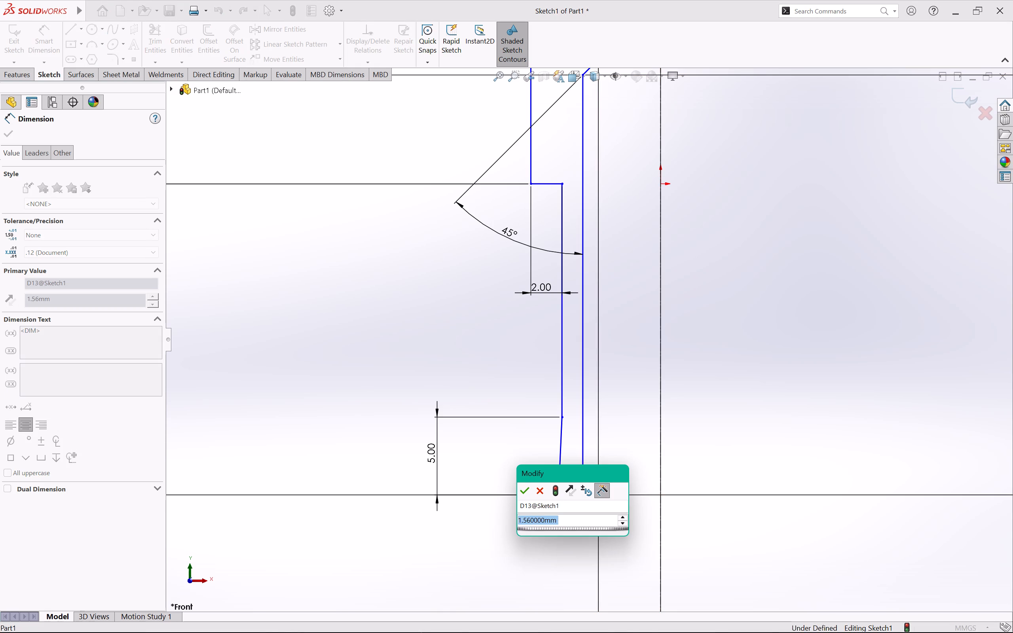
pyautogui.press('BackSpace')
pyautogui.write('1.65')
pyautogui.press('Return')
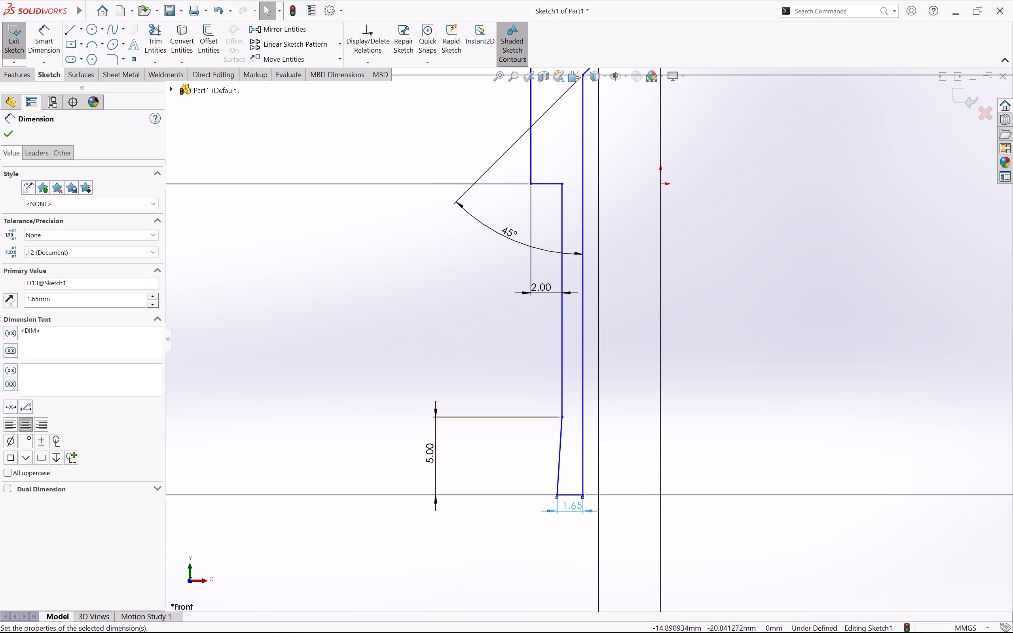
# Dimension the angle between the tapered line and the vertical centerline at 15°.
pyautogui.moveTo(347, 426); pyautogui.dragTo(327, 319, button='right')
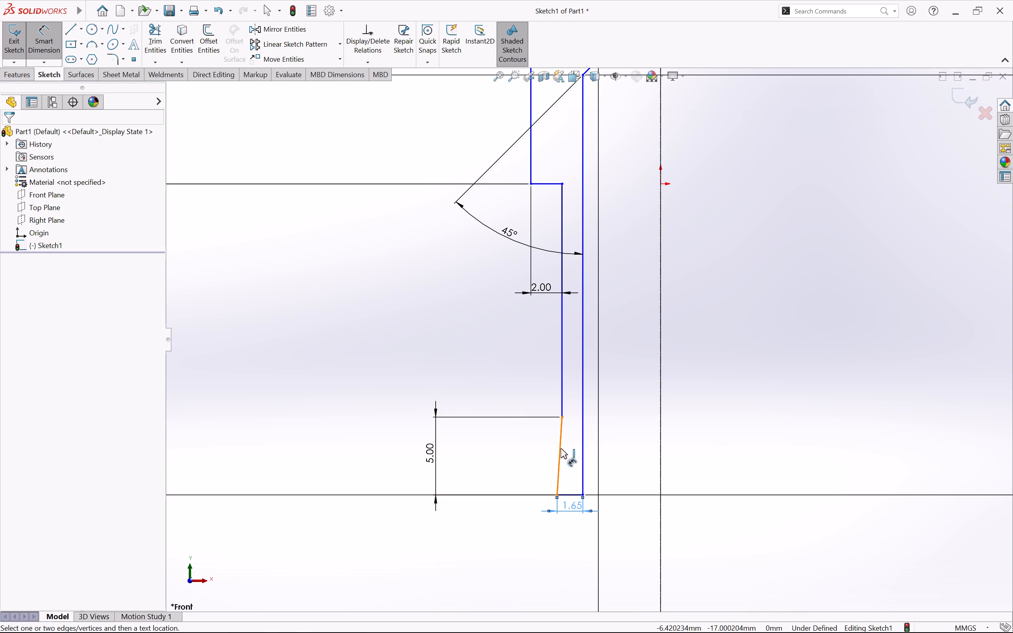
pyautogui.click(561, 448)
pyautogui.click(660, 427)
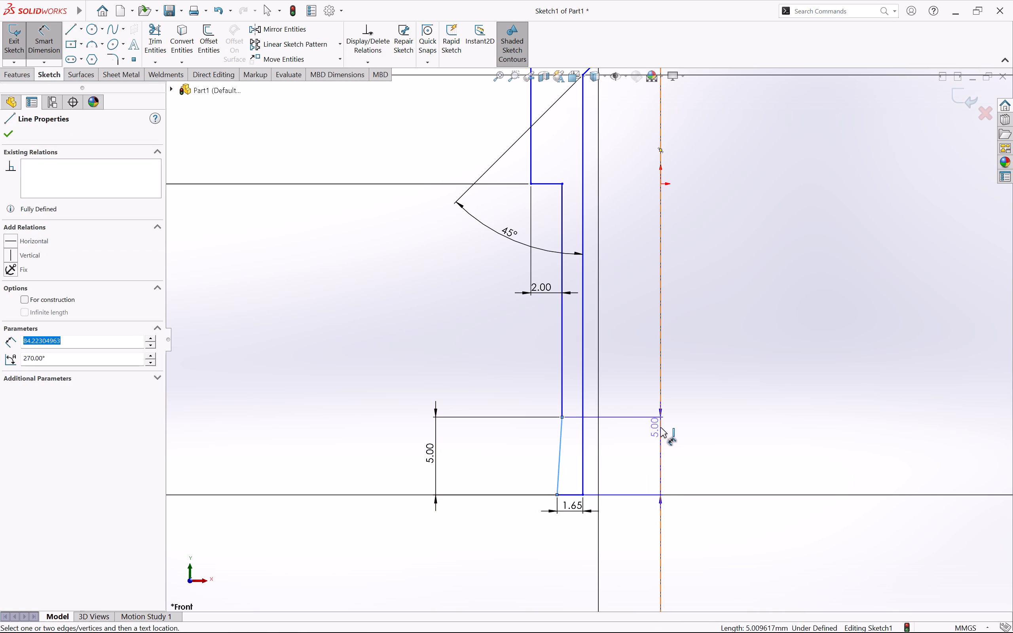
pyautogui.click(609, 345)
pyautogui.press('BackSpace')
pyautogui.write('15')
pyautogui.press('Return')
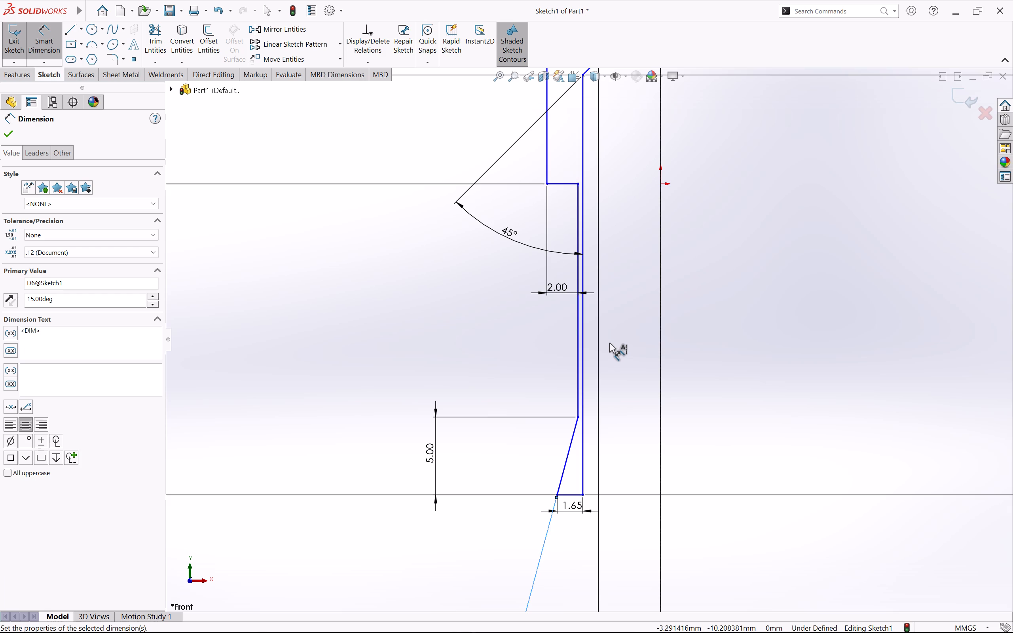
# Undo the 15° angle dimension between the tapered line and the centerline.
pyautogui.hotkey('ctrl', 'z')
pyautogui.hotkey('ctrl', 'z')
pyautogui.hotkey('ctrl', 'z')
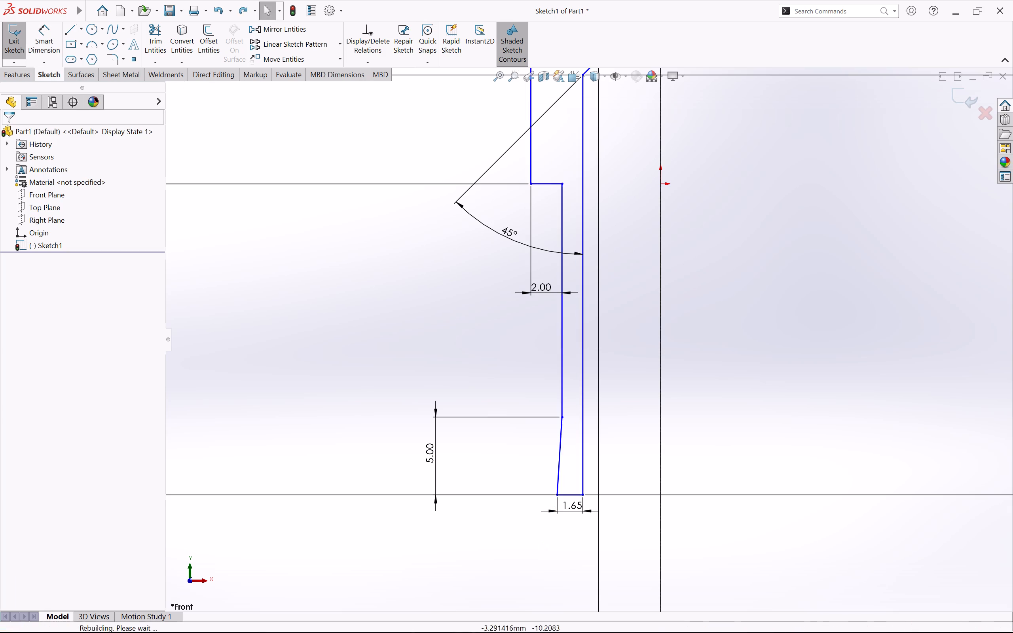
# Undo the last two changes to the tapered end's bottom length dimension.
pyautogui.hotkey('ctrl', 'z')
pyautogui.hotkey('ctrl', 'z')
# Delete all geometry and dimensions of the current profile sketch, including the centerline.
pyautogui.scroll(5, 608, 344)
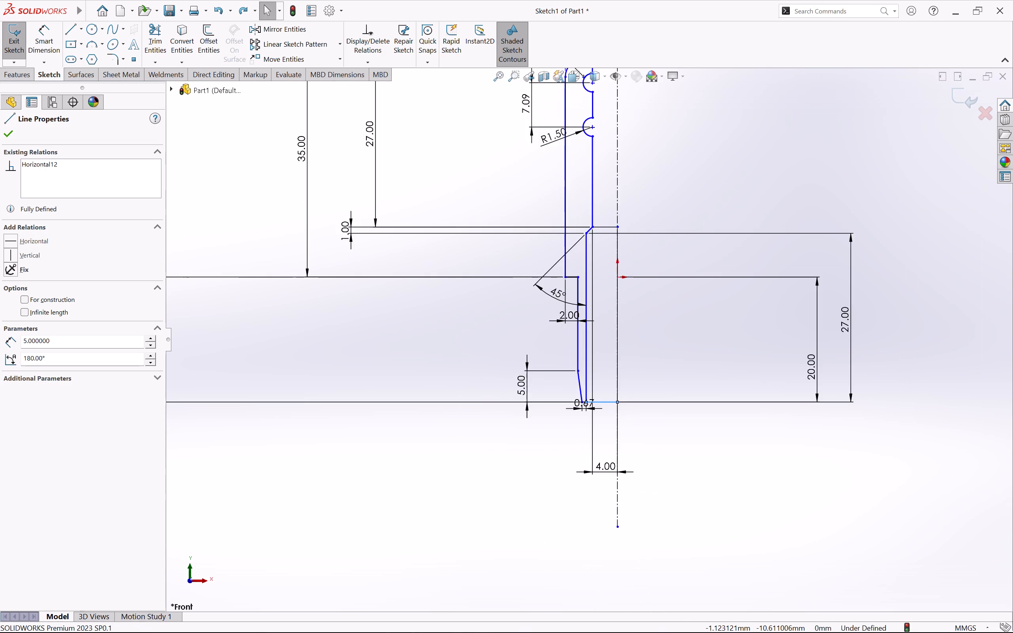
pyautogui.scroll(4, 620, 345)
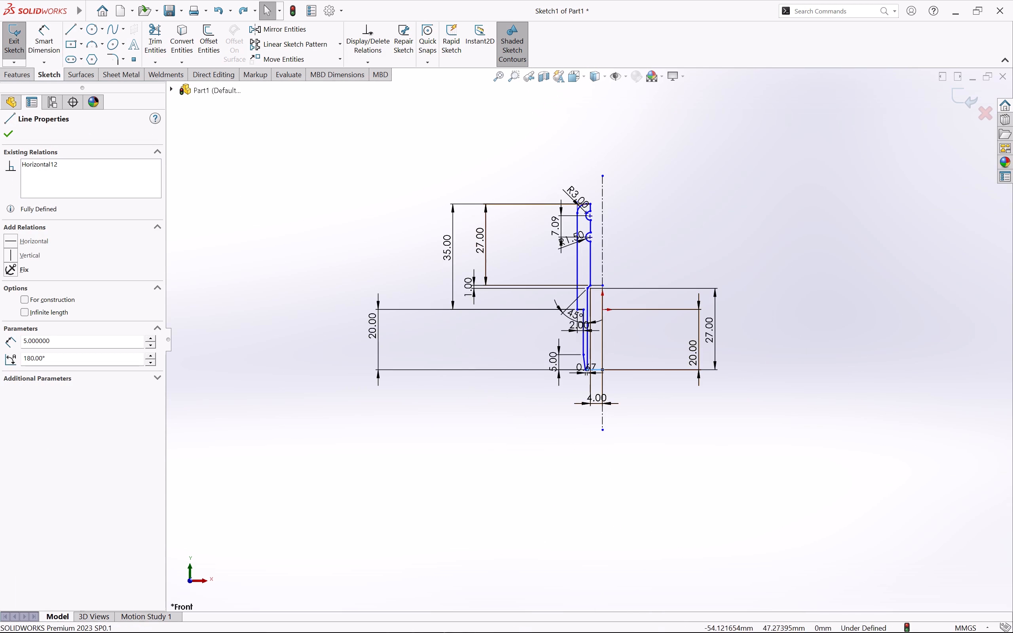
pyautogui.moveTo(298, 124); pyautogui.dragTo(796, 242)
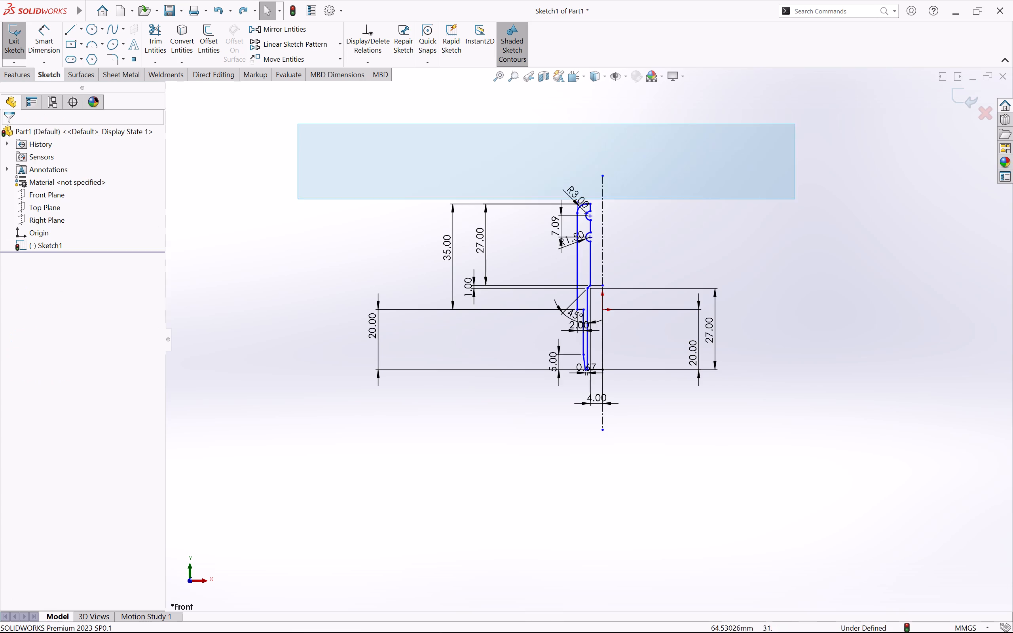
pyautogui.moveTo(796, 242); pyautogui.dragTo(817, 554)
pyautogui.press('Delete')
# Sketch a vertical construction line about 171 mm long passing through the origin.
pyautogui.scroll(1, 393, 193)
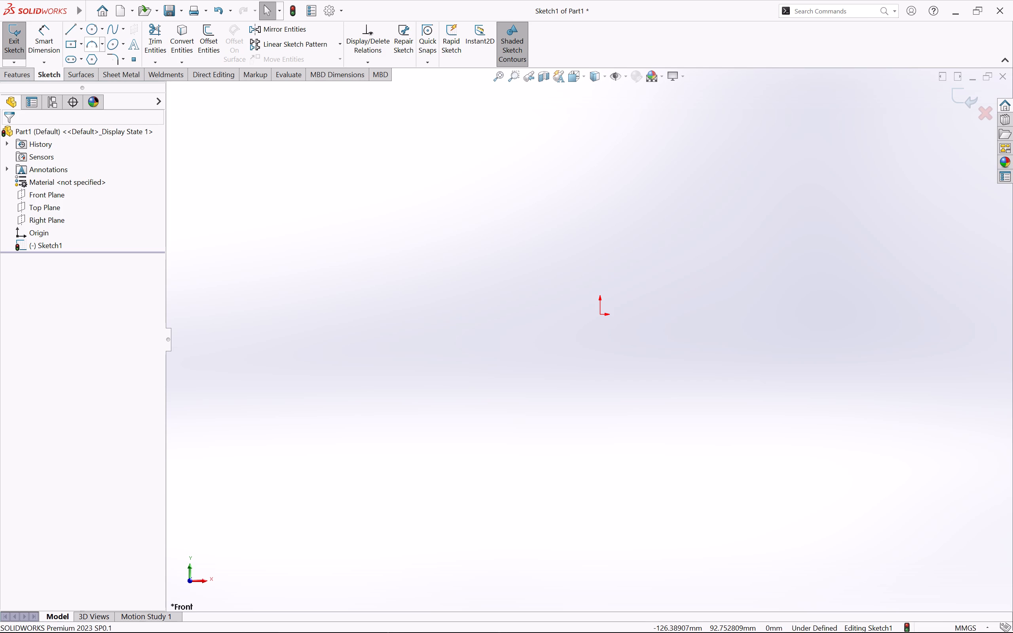
pyautogui.click(72, 30)
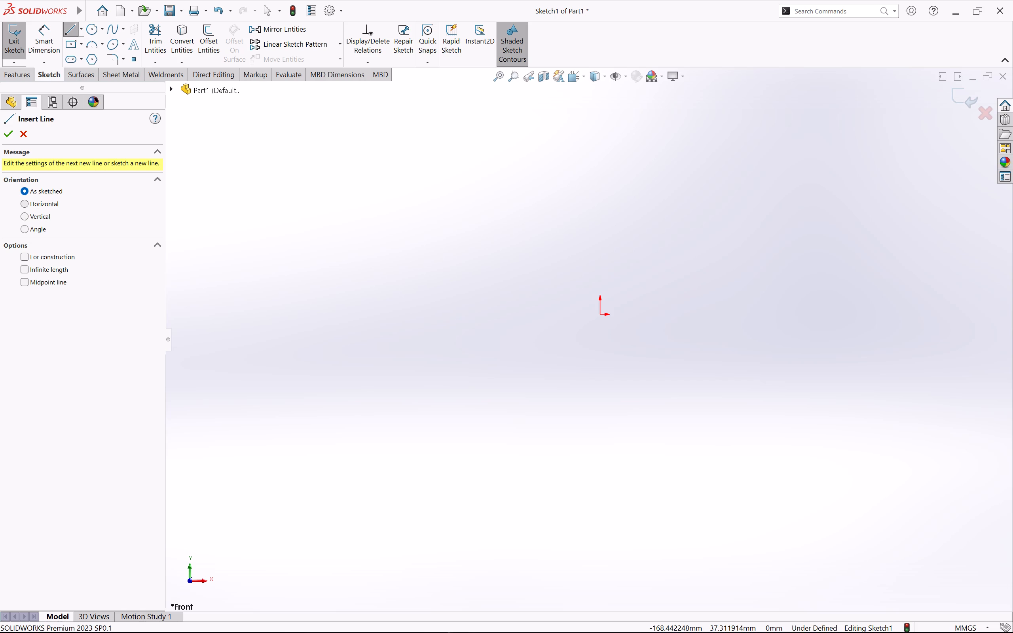
pyautogui.click(23, 216)
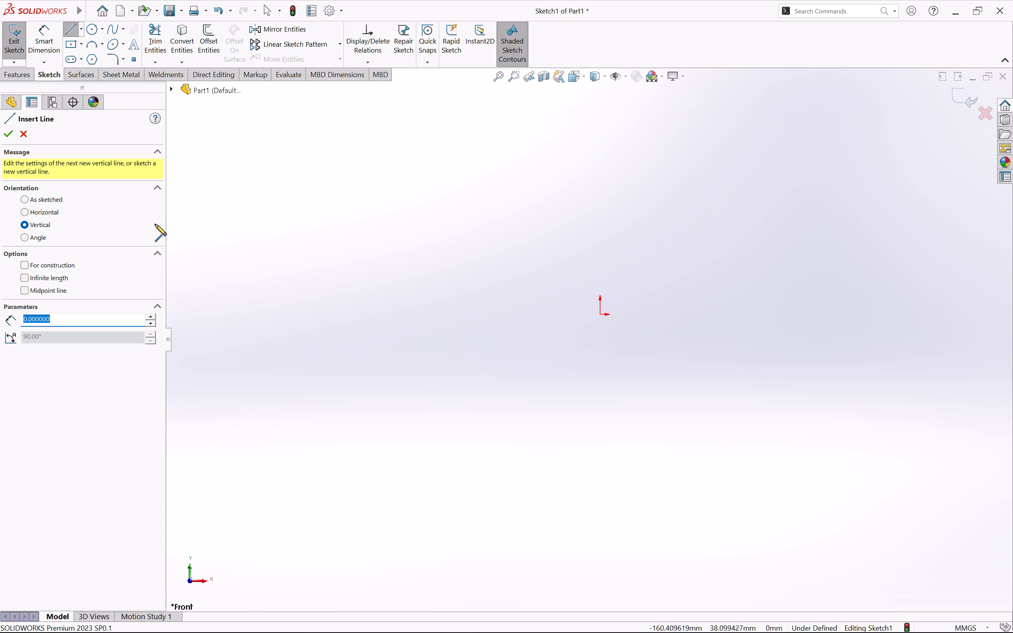
pyautogui.click(22, 266)
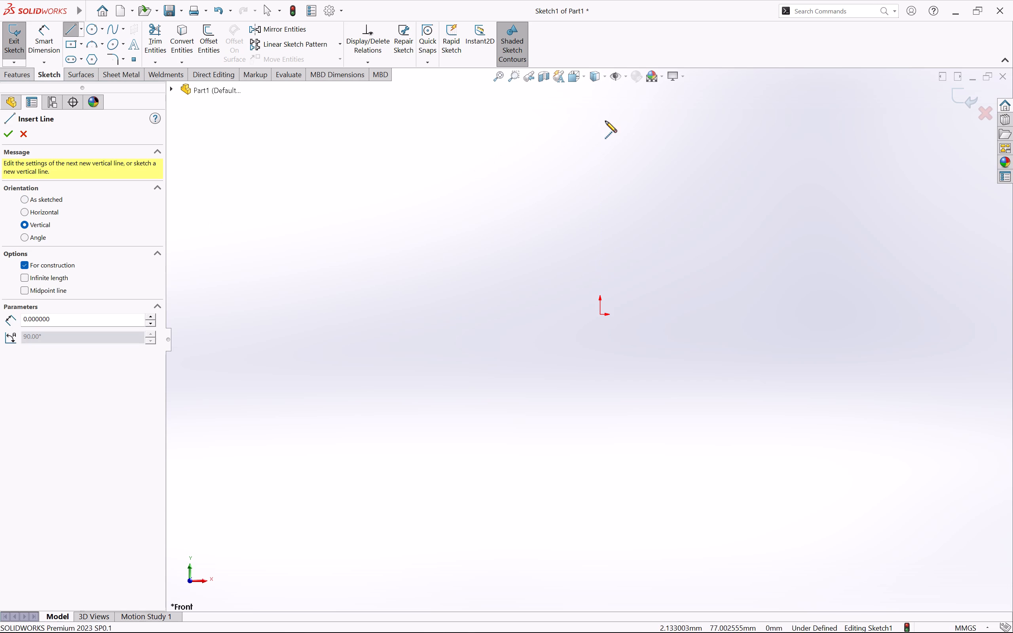
pyautogui.click(600, 119)
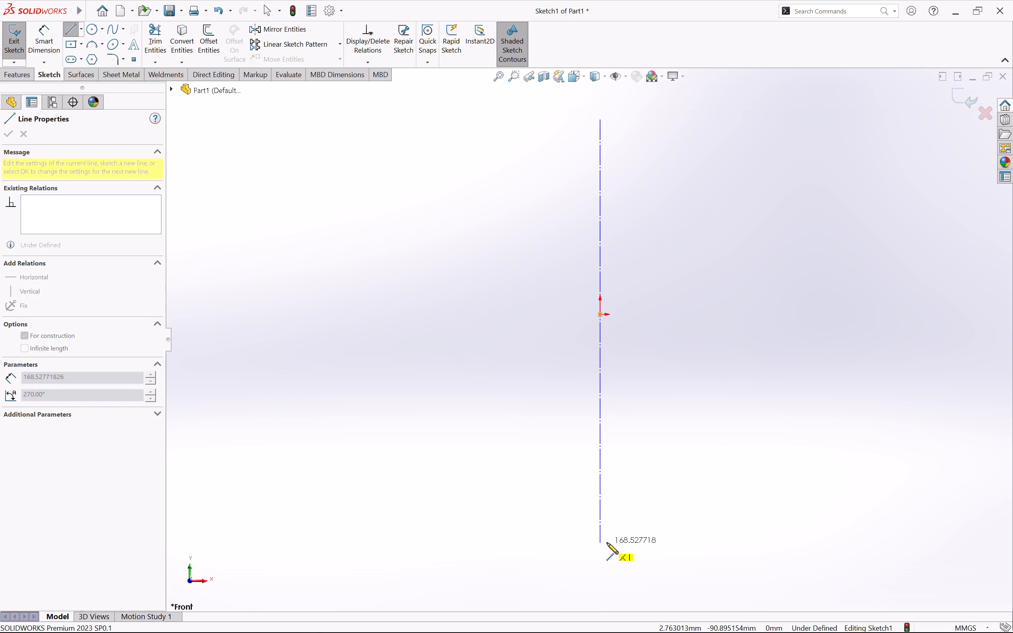
pyautogui.click(609, 549)
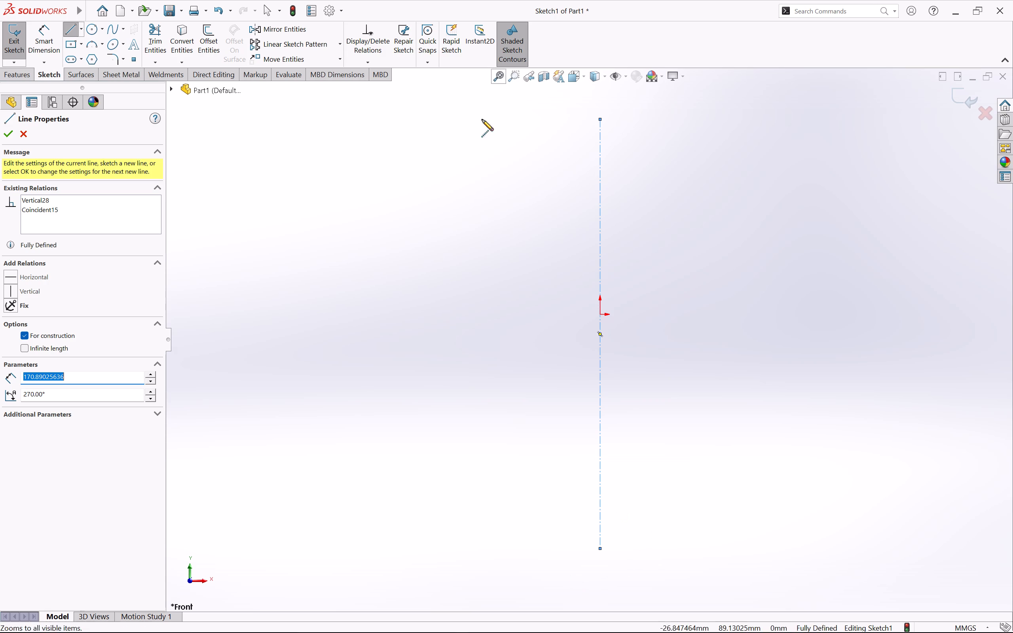
pyautogui.press('Escape')
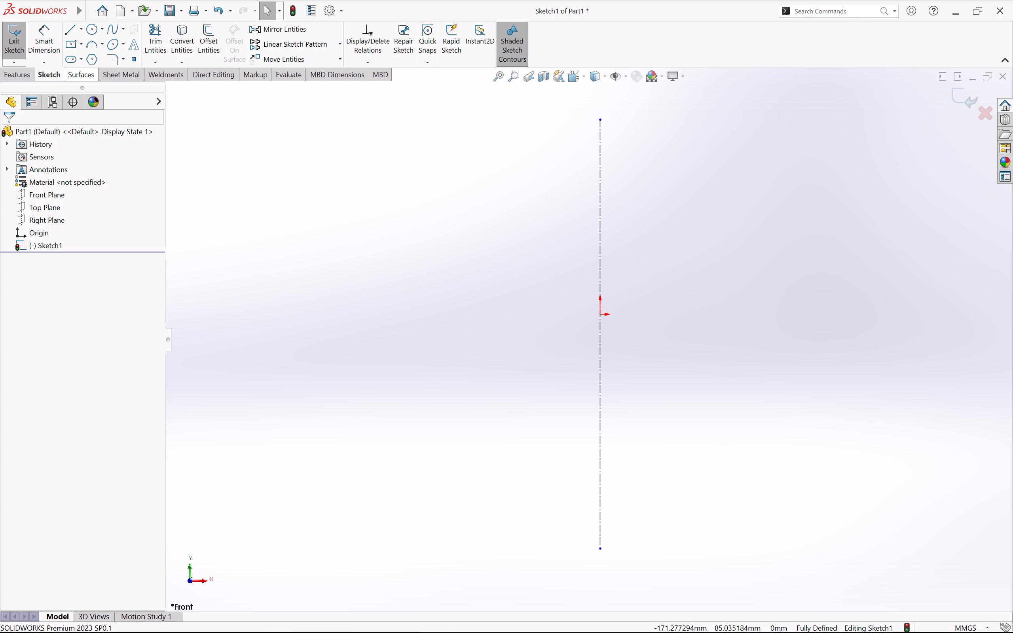
# Sketch connected lines from the centerline's lower part: a horizontal about 16 mm outward, a vertical up, a short inward slant and another vertical up.
pyautogui.click(74, 30)
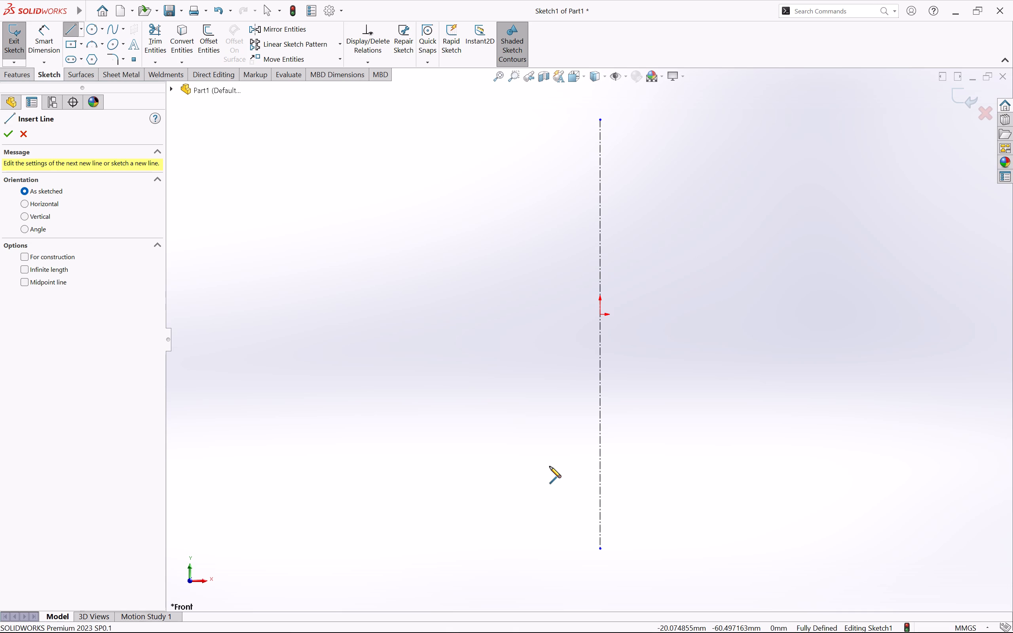
pyautogui.click(600, 502)
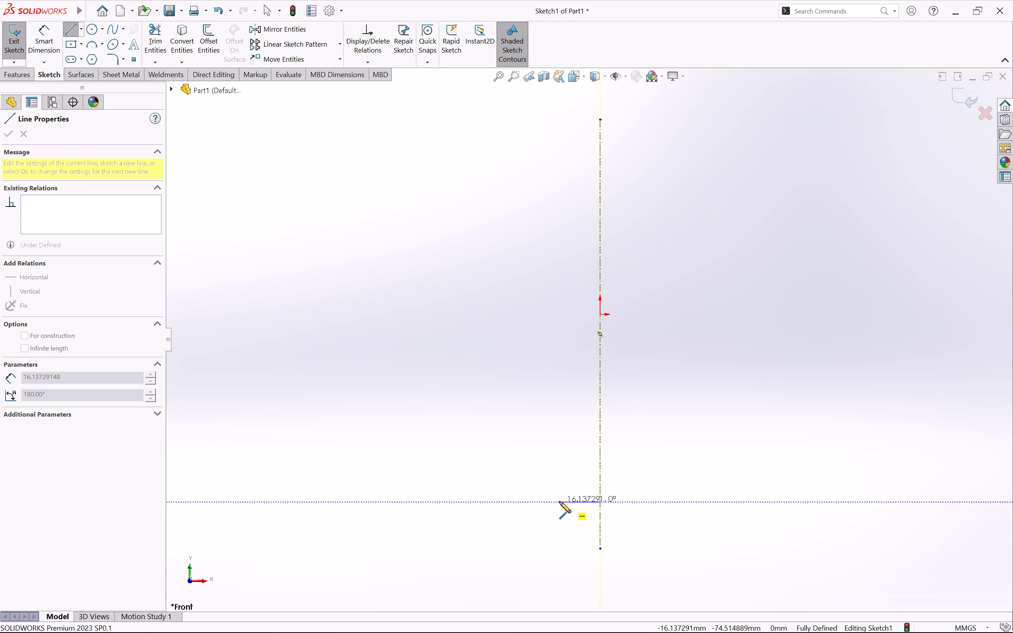
pyautogui.click(560, 502)
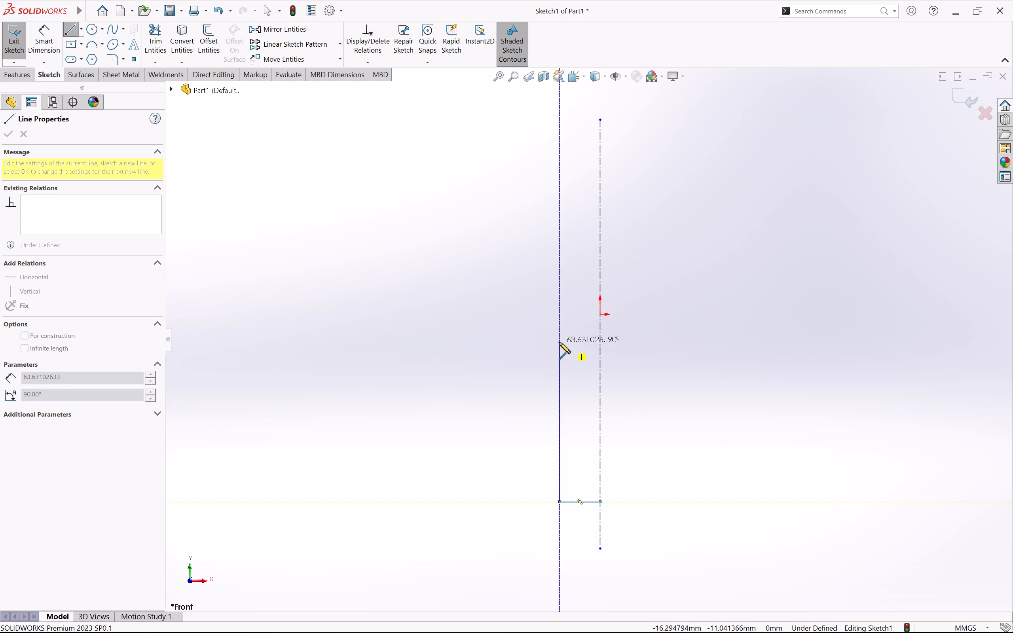
pyautogui.click(558, 388)
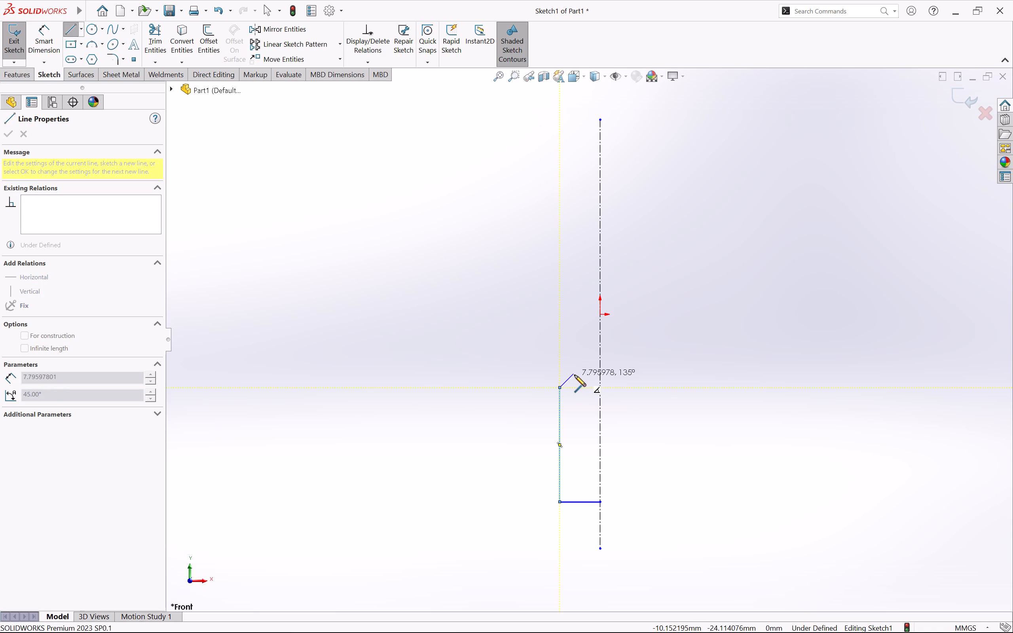
pyautogui.click(567, 373)
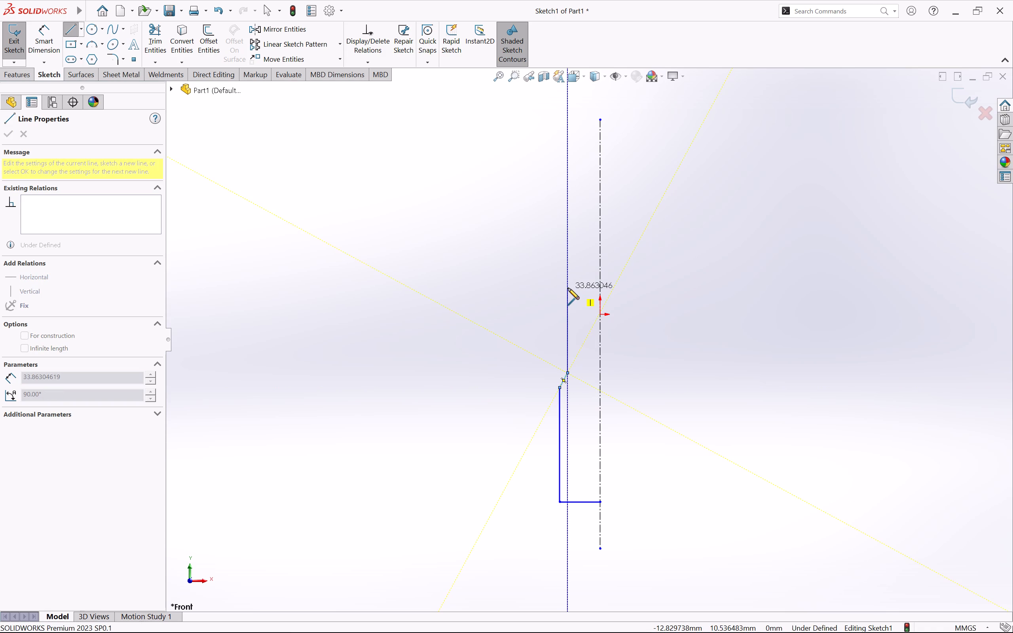
pyautogui.click(567, 280)
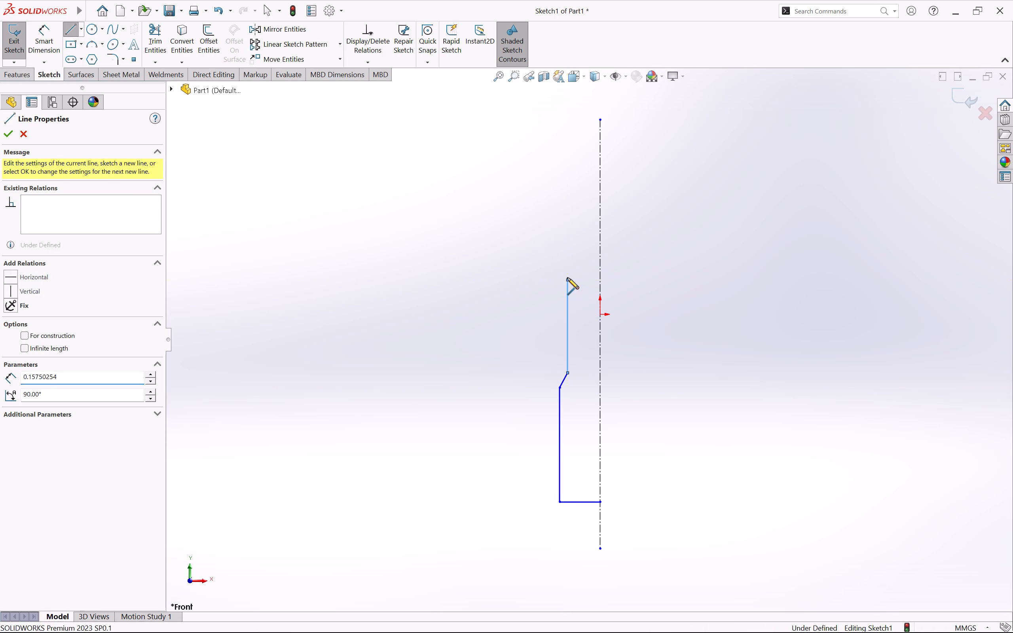
pyautogui.press('Escape')
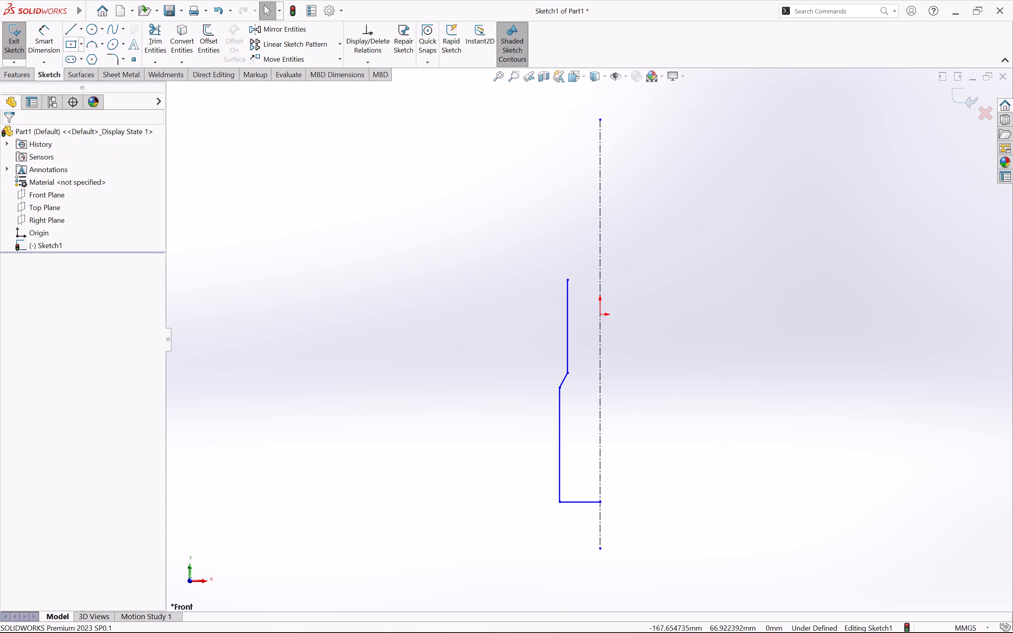
# Add a three-point 180° arc of about 3.3 mm radius above the upper vertical line, bulging away from the centerline.
pyautogui.click(91, 44)
pyautogui.click(568, 280)
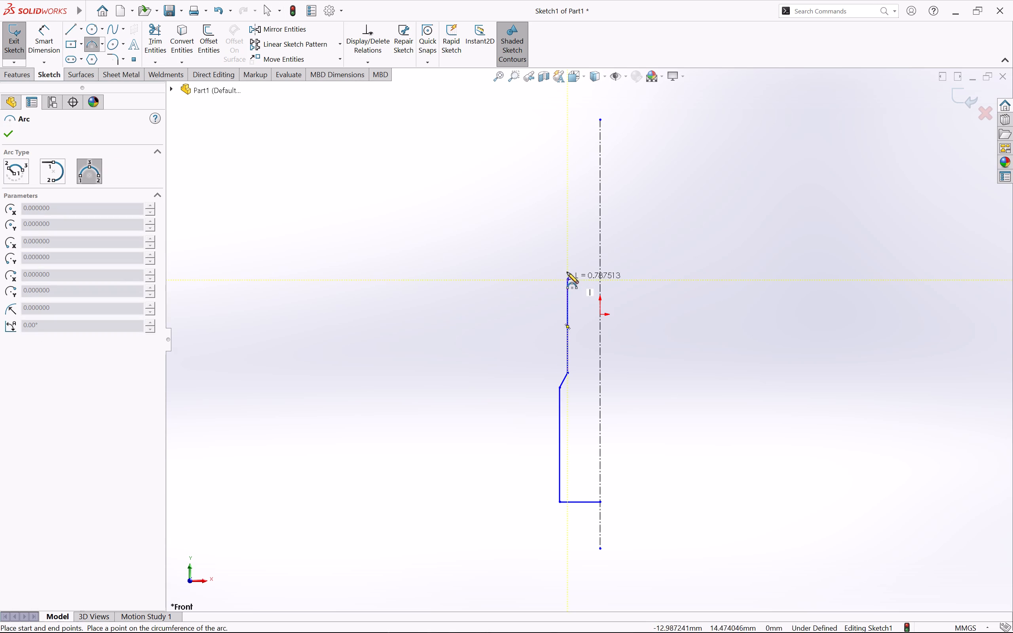
pyautogui.click(567, 263)
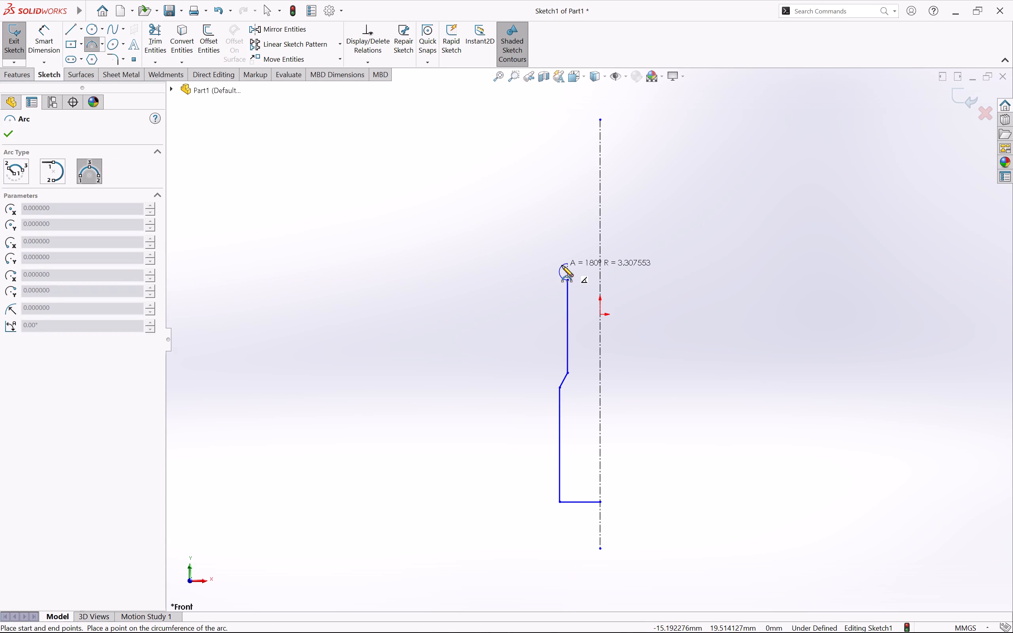
pyautogui.click(562, 265)
pyautogui.press('Escape')
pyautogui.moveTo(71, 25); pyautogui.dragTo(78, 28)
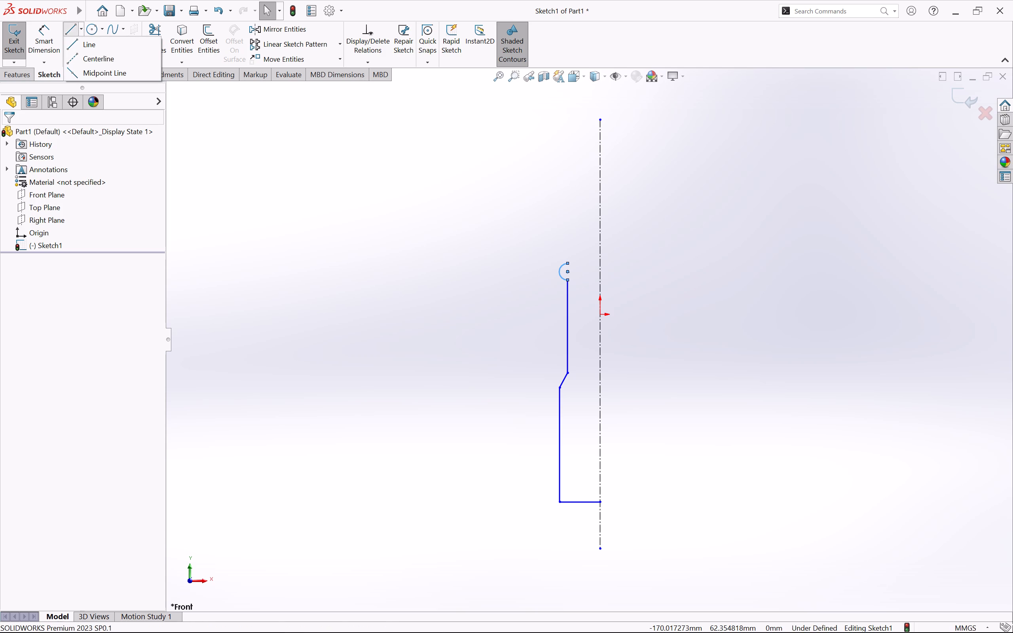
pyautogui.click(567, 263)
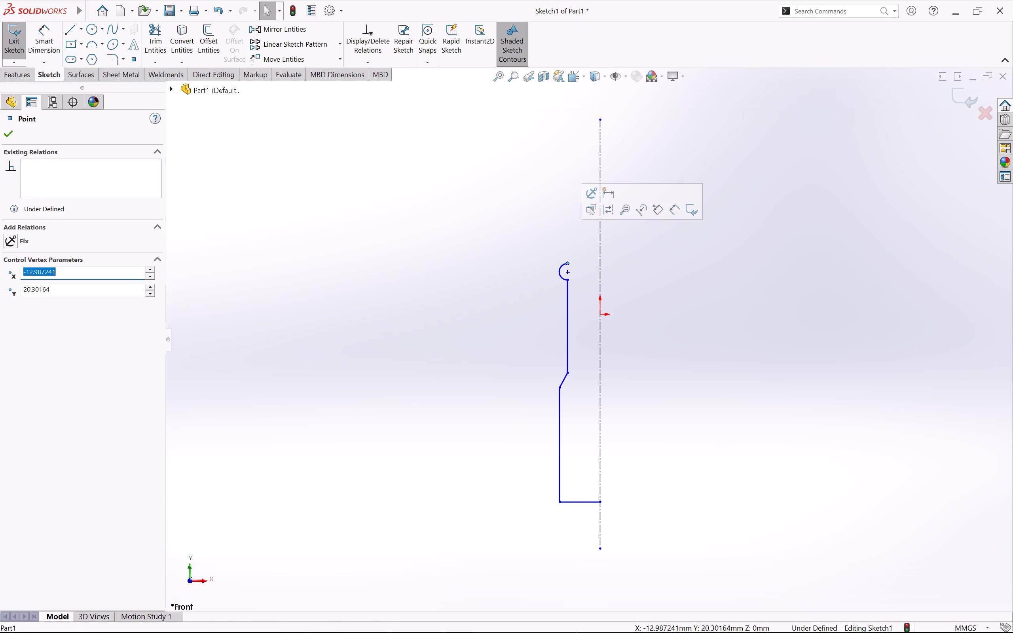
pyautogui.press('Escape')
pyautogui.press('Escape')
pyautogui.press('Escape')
# Sketch a vertical line upward from the top end of the semicircular arc.
pyautogui.moveTo(416, 226); pyautogui.dragTo(256, 256, button='right')
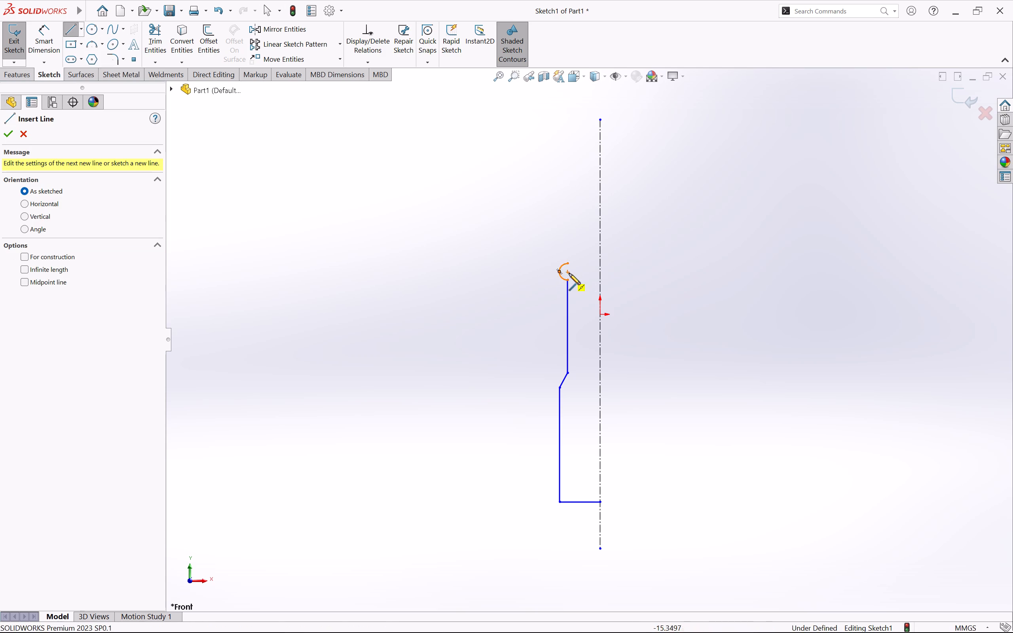
pyautogui.click(569, 265)
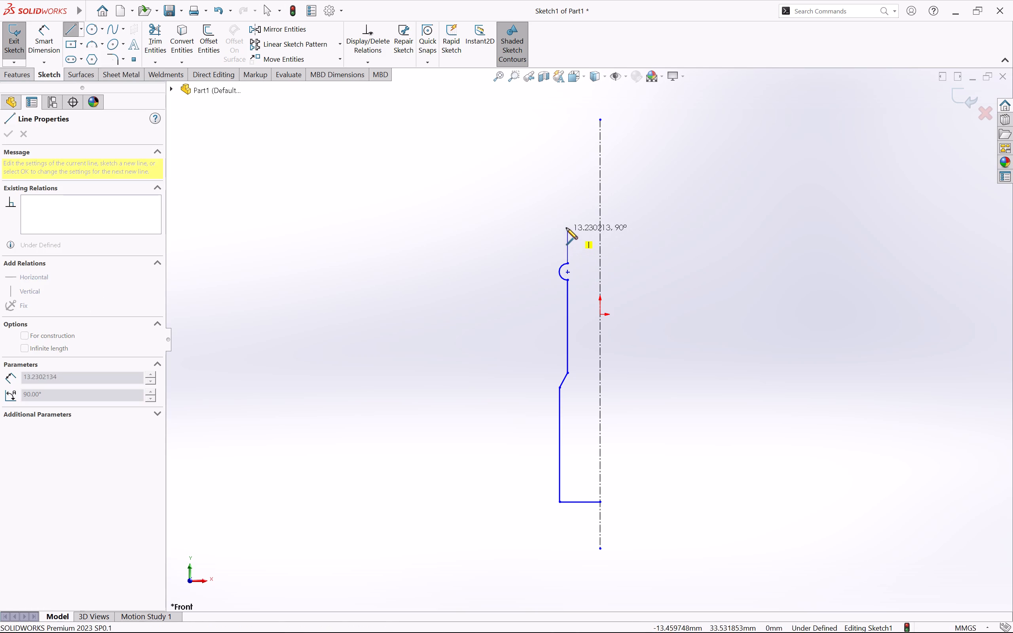
pyautogui.click(565, 222)
pyautogui.press('Escape')
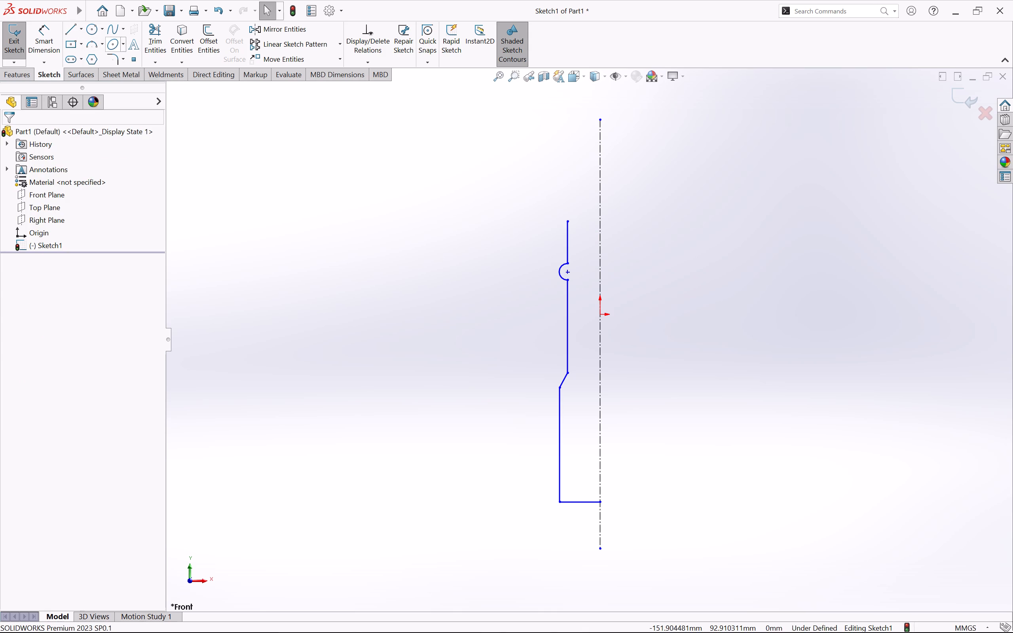
# Add a three-point 90° arc of about 8.7 mm radius above that vertical line, bulging away from the centerline.
pyautogui.click(90, 38)
pyautogui.click(569, 223)
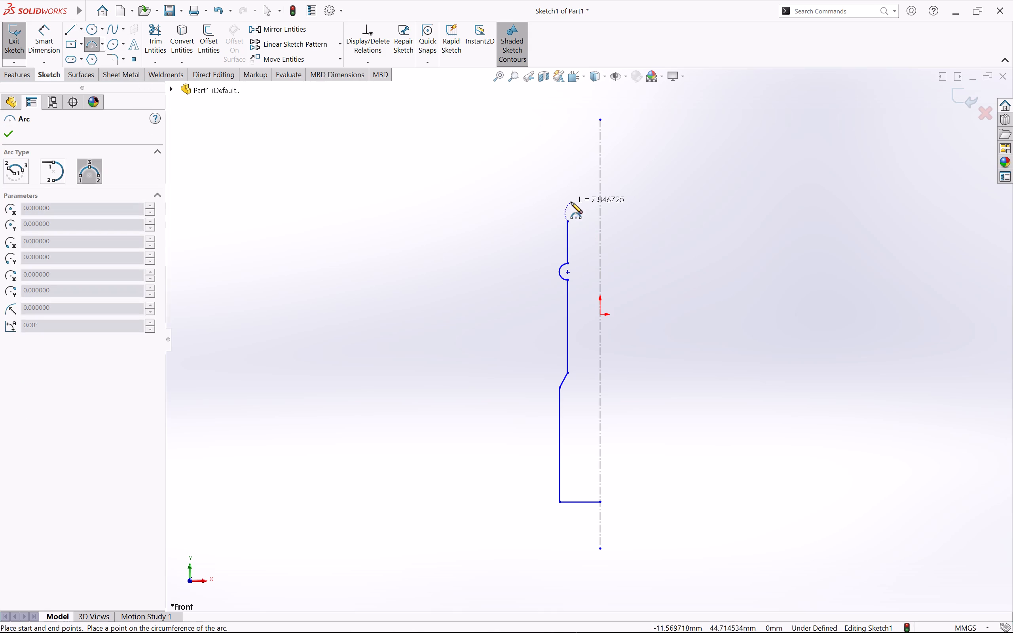
pyautogui.click(567, 191)
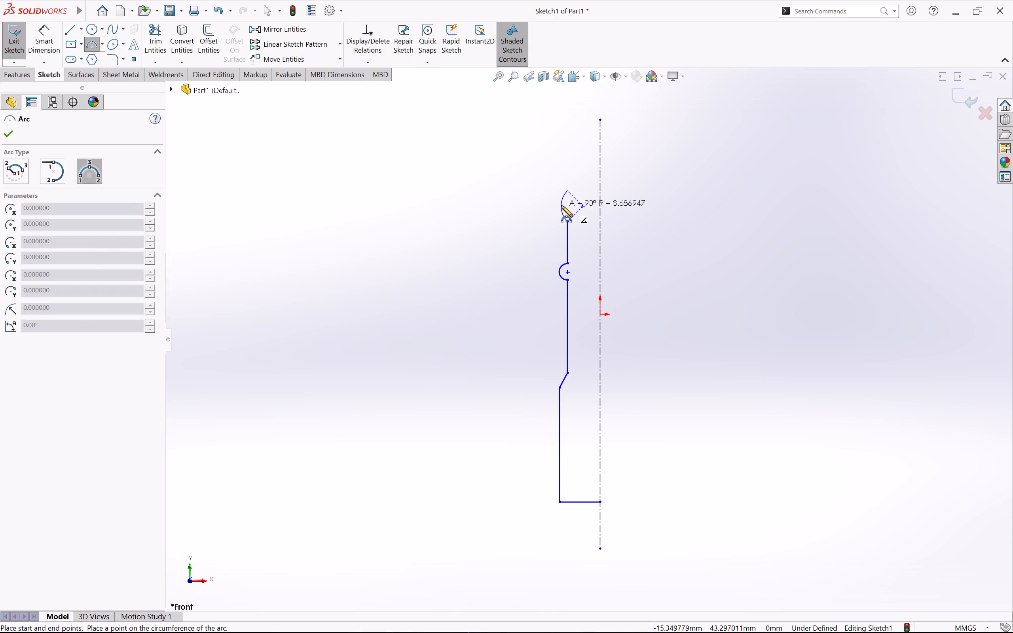
pyautogui.click(562, 206)
pyautogui.press('Escape')
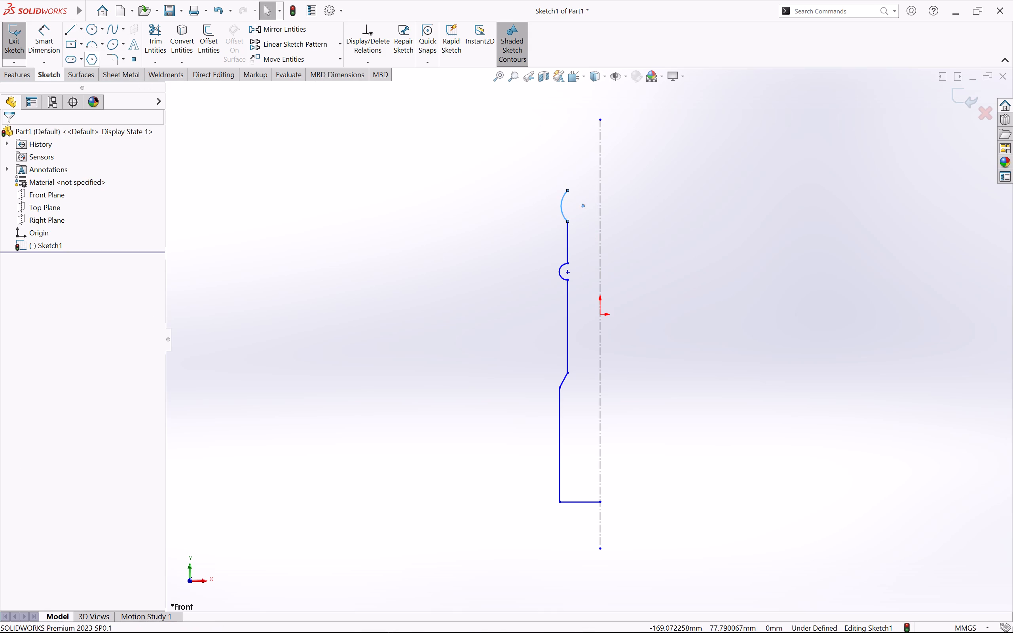
# Close the profile from the upper arc with lines: about 24 mm top edge, outer wall, 8 mm inward step, slanted corner, 6.5 mm bottom edge.
pyautogui.click(67, 31)
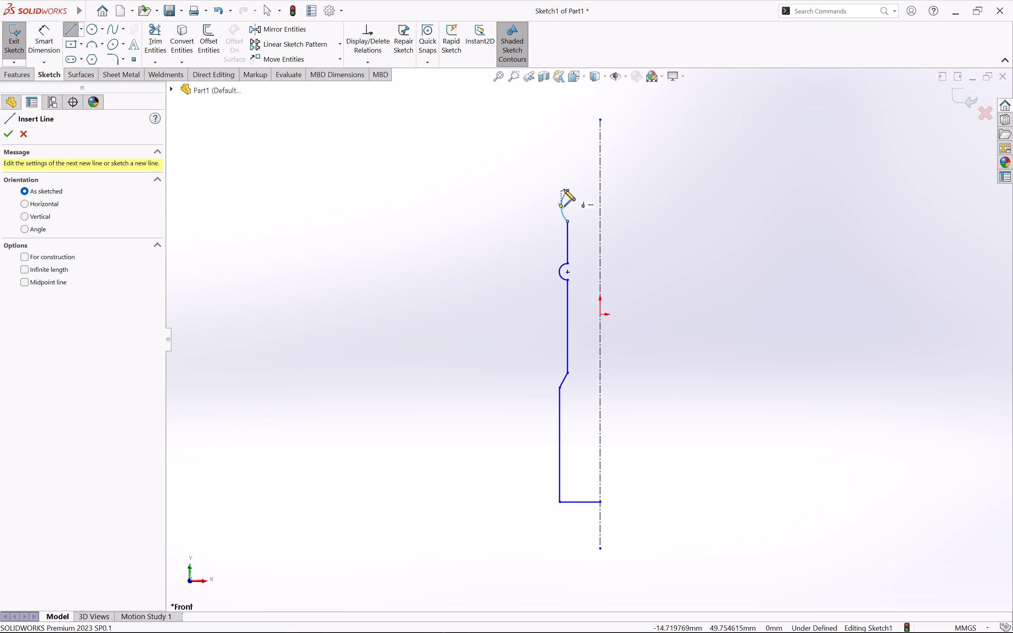
pyautogui.click(568, 191)
pyautogui.click(567, 151)
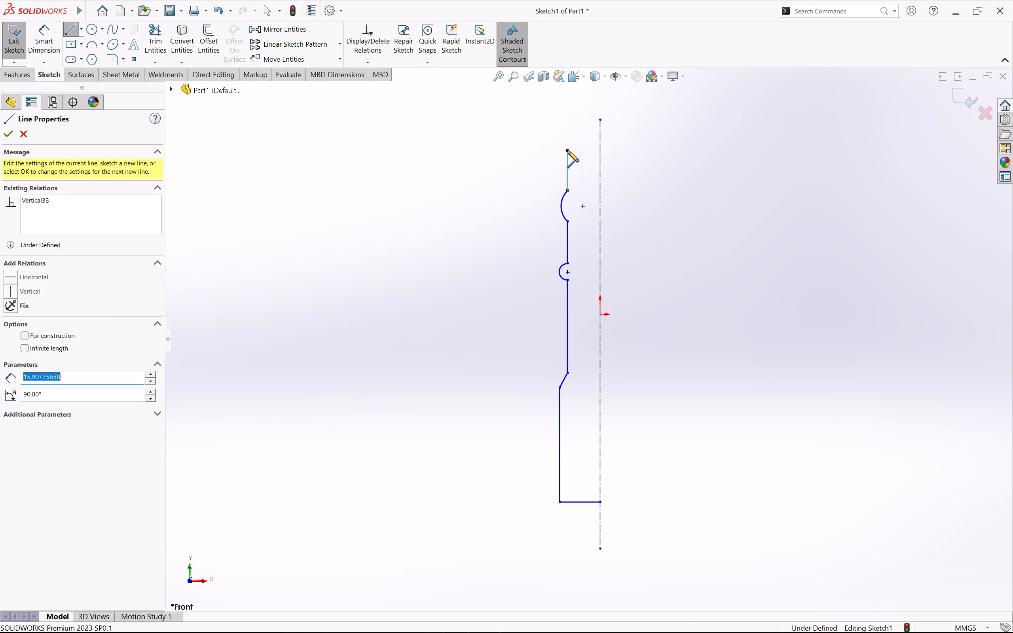
pyautogui.click(506, 150)
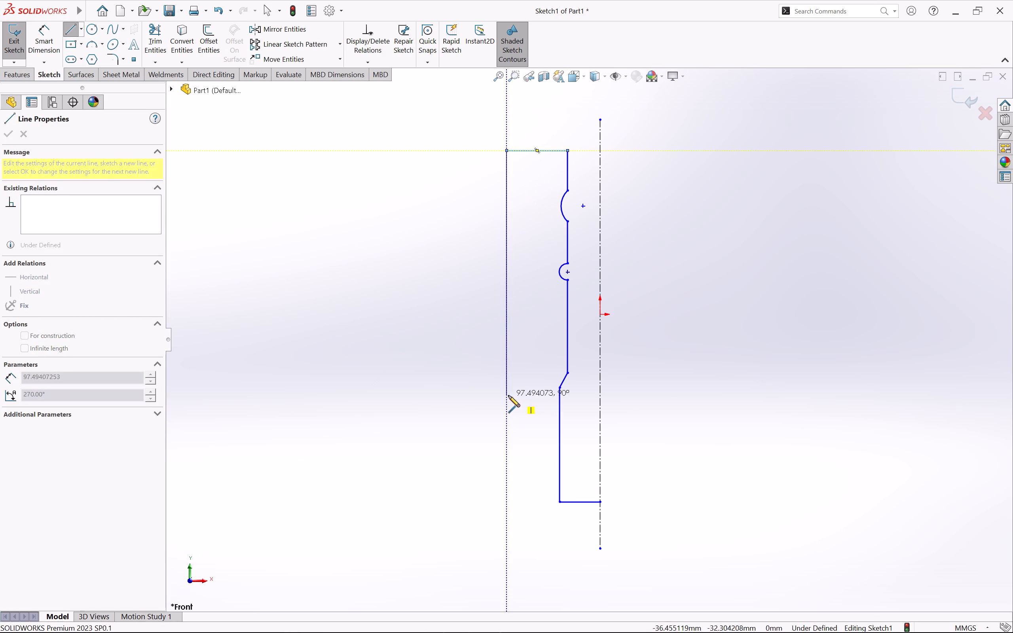
pyautogui.click(508, 416)
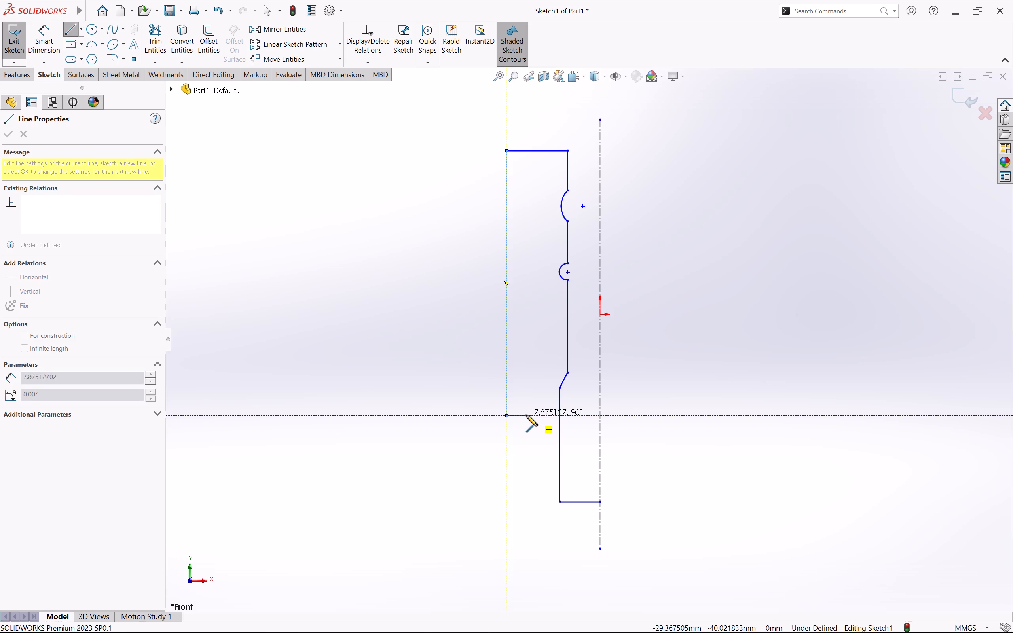
pyautogui.click(526, 415)
pyautogui.click(525, 481)
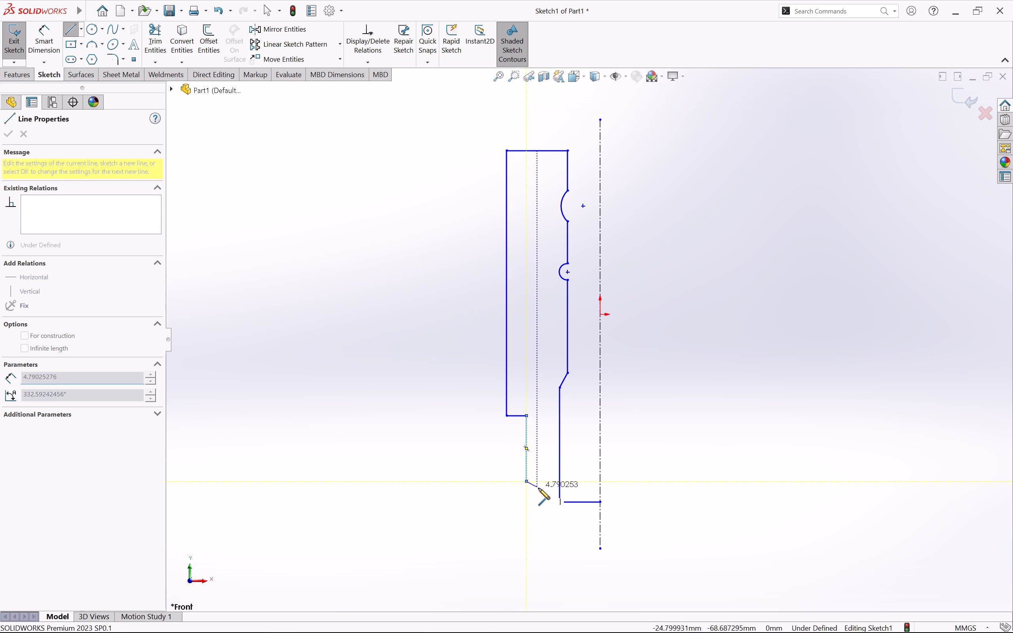
pyautogui.click(543, 503)
pyautogui.click(558, 501)
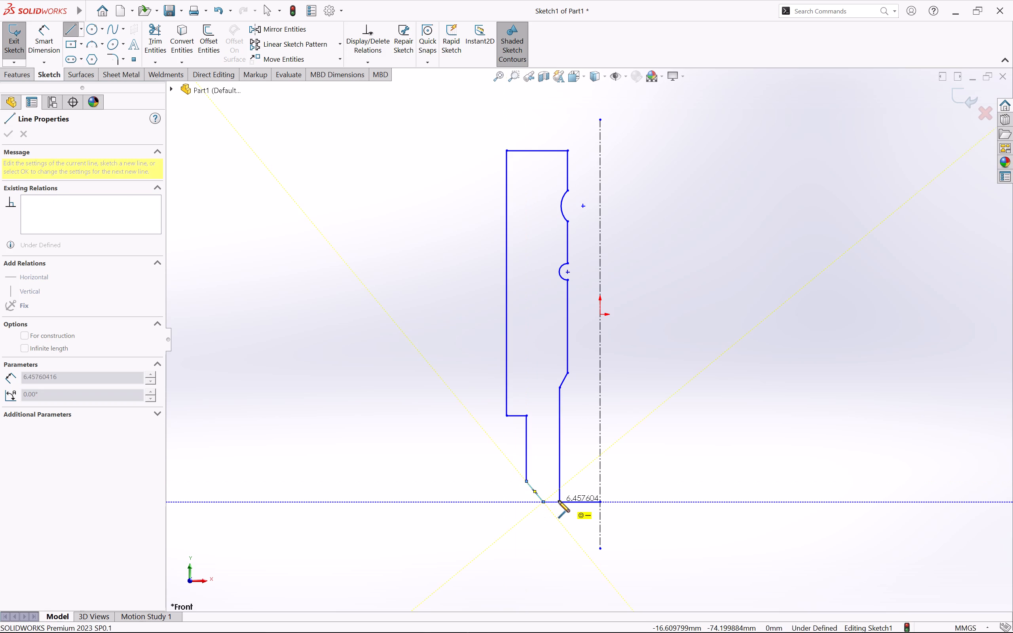
pyautogui.press('Escape')
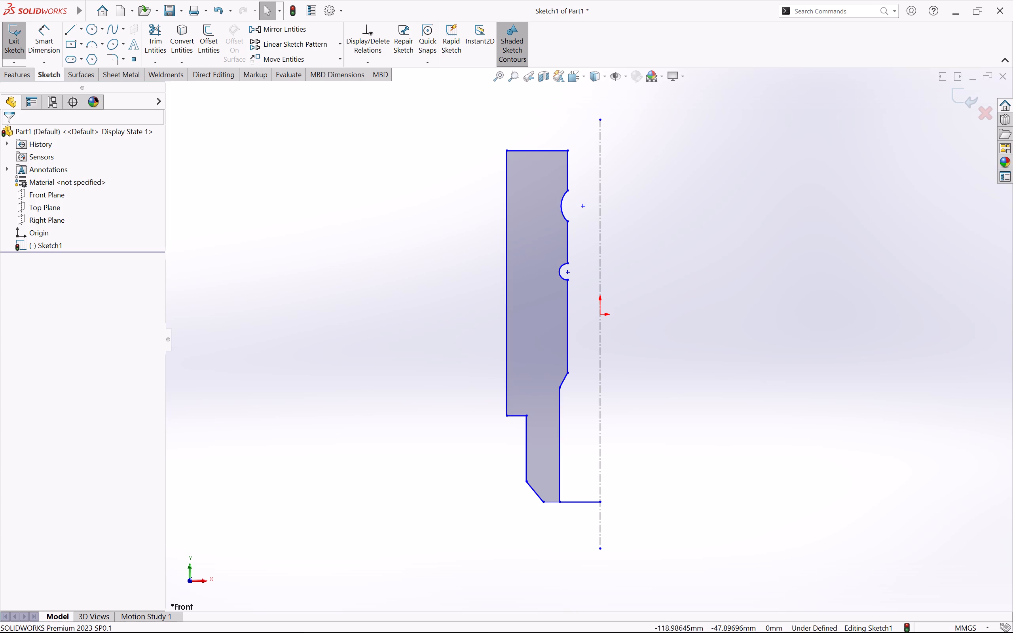
# Delete the horizontal line joining the profile's bottom corner to the centerline.
pyautogui.click(579, 504)
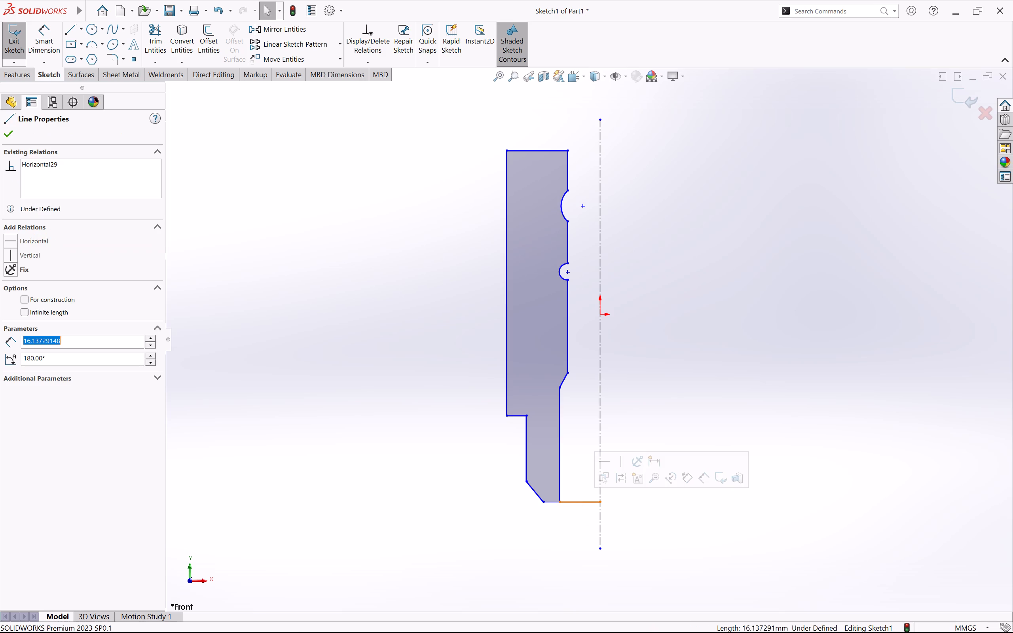
pyautogui.press('Delete')
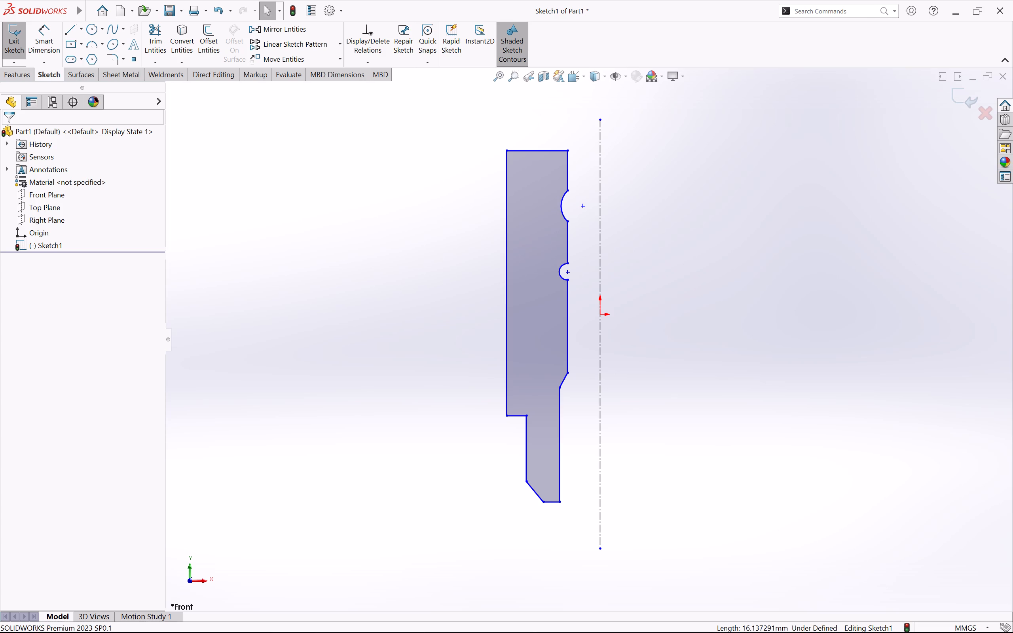
# Dimension the profile's bottom inner corner 5 mm from the centerline.
pyautogui.moveTo(279, 325); pyautogui.dragTo(298, 238, button='right')
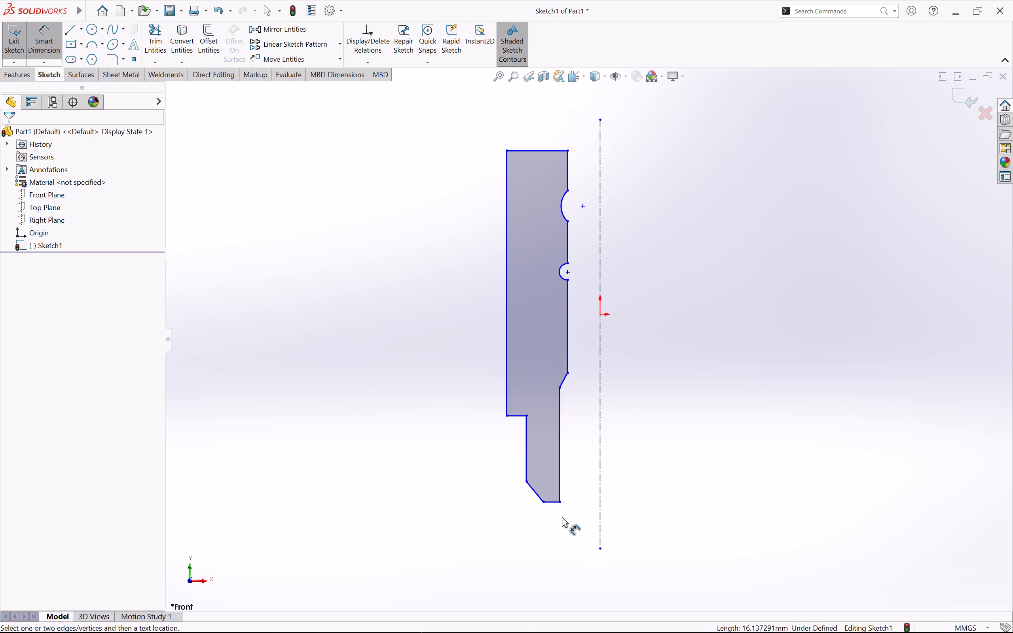
pyautogui.click(562, 503)
pyautogui.click(599, 506)
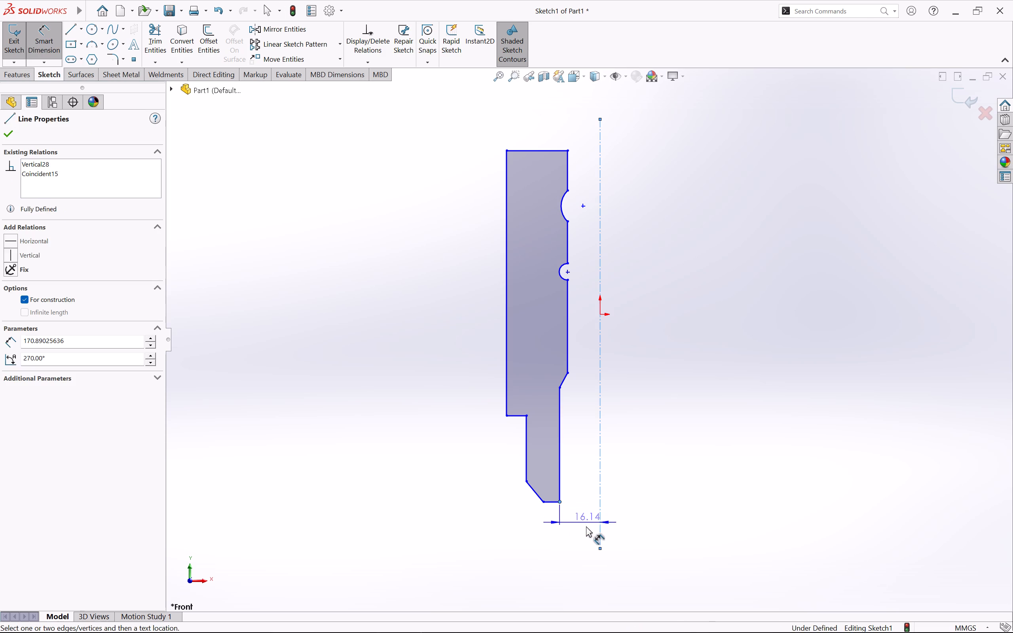
pyautogui.click(582, 531)
pyautogui.press('BackSpace')
pyautogui.press('5')
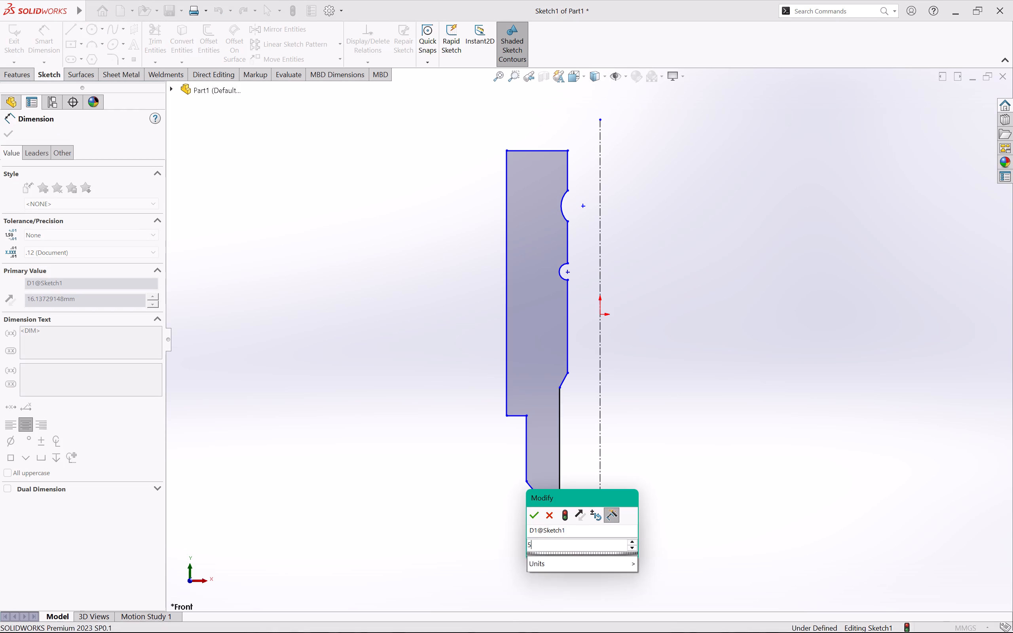
pyautogui.press('Return')
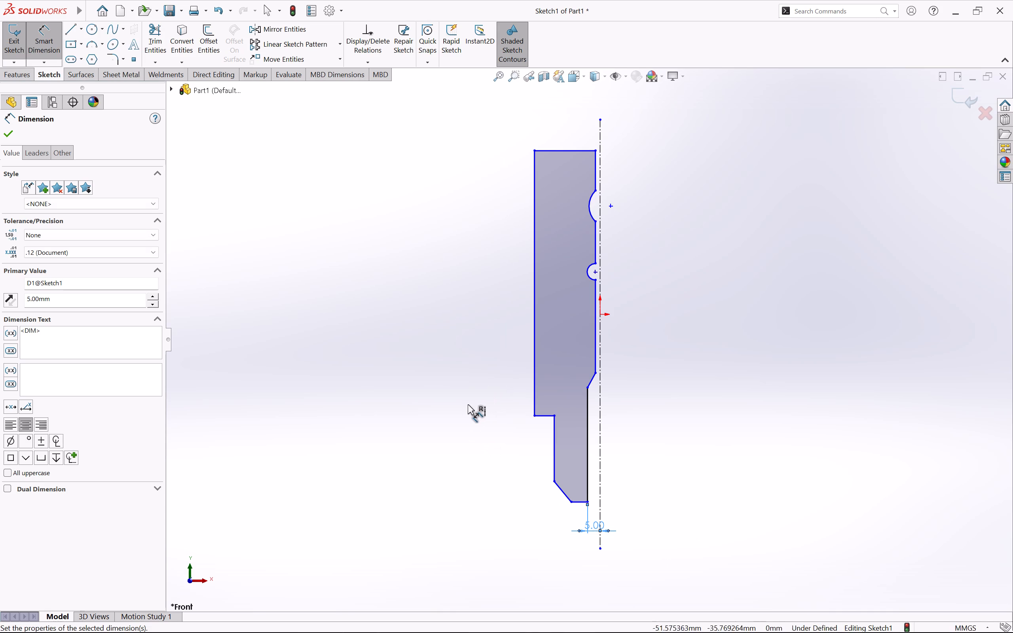
pyautogui.click(467, 404)
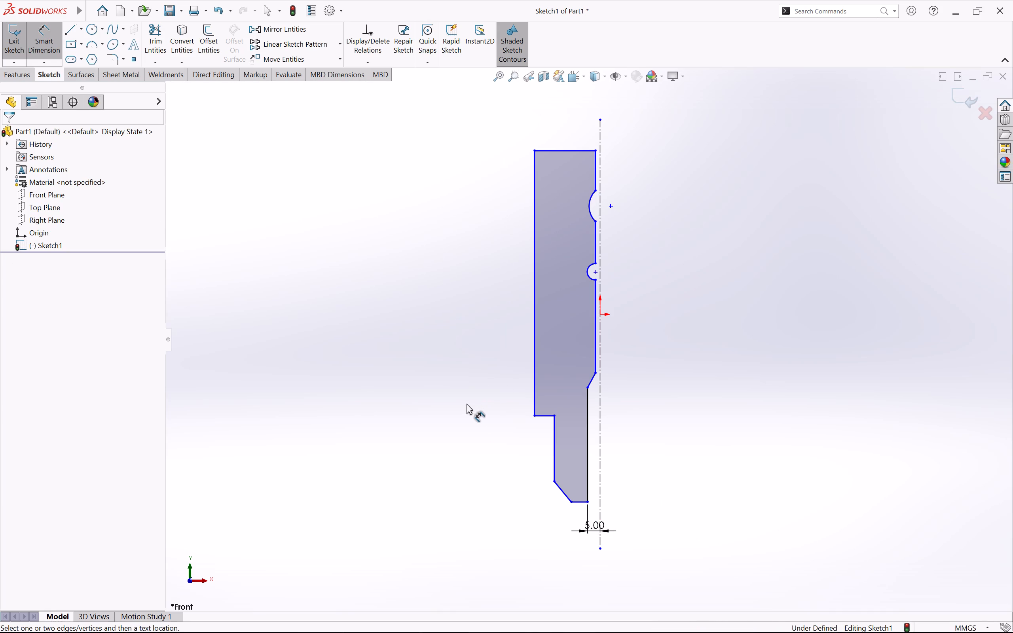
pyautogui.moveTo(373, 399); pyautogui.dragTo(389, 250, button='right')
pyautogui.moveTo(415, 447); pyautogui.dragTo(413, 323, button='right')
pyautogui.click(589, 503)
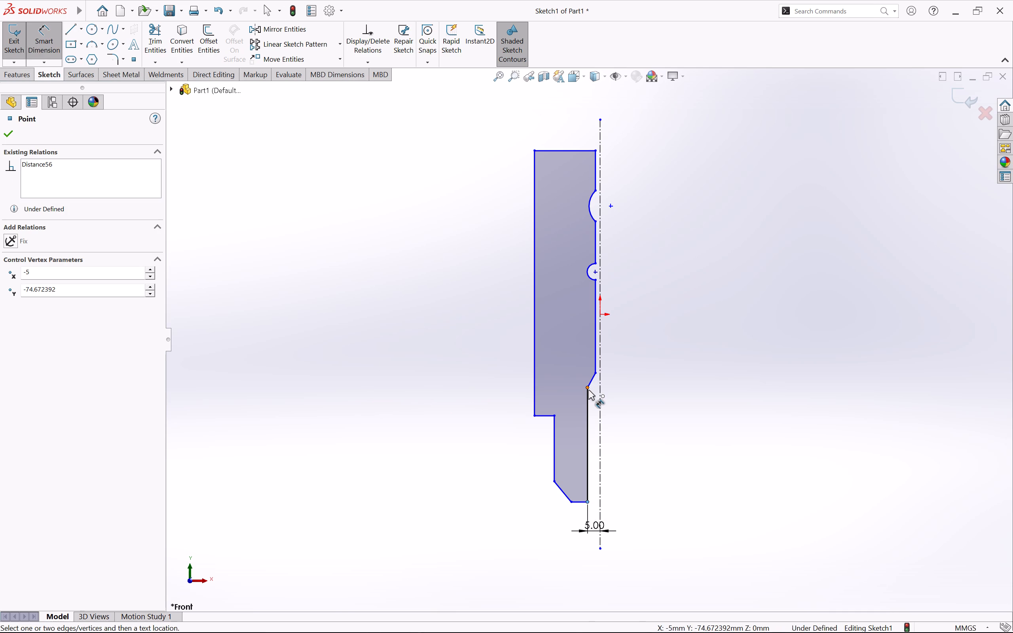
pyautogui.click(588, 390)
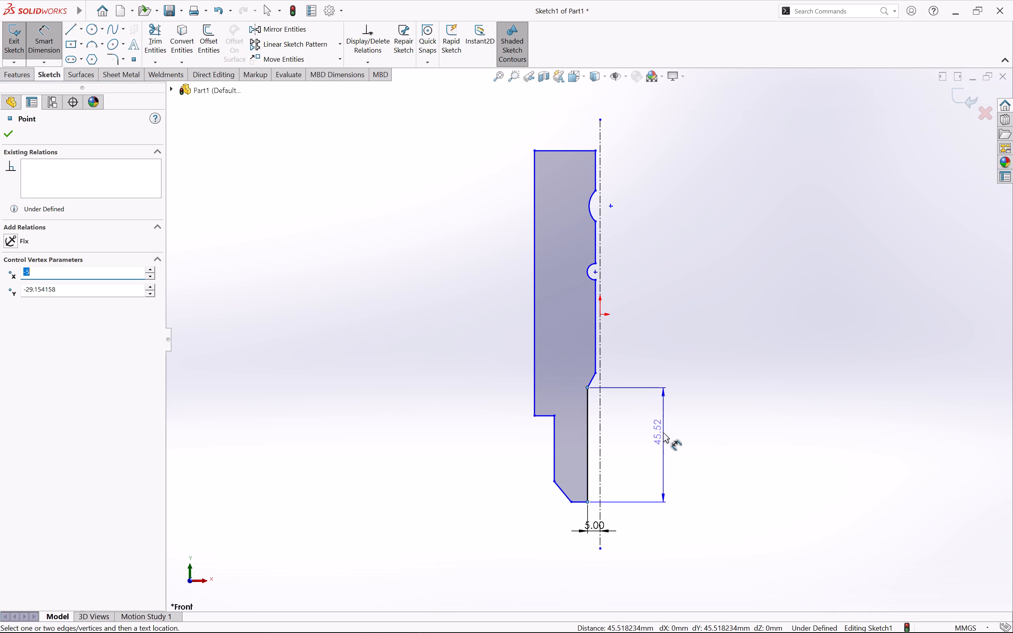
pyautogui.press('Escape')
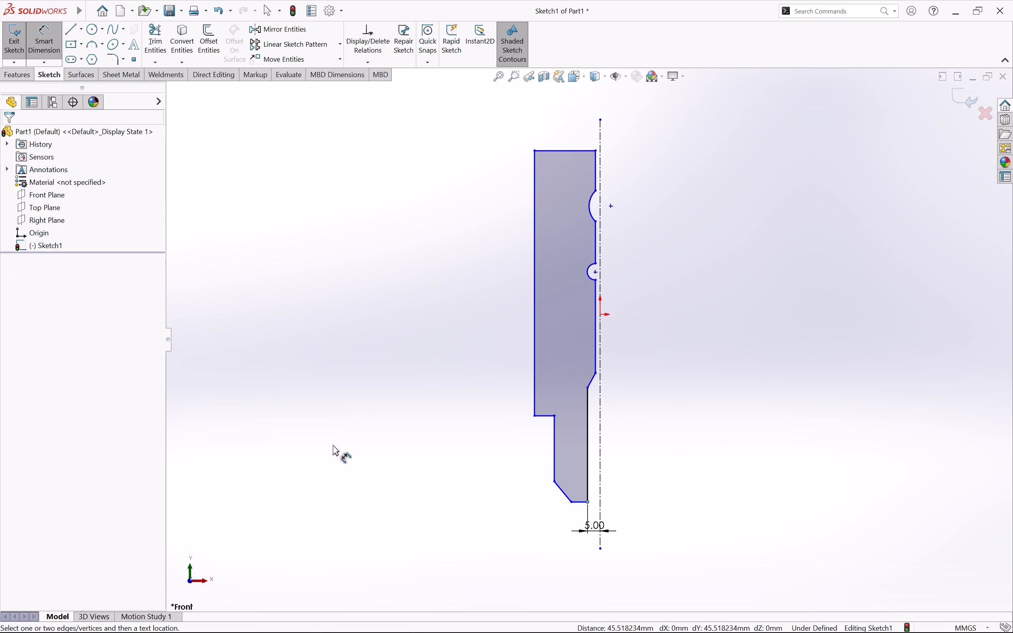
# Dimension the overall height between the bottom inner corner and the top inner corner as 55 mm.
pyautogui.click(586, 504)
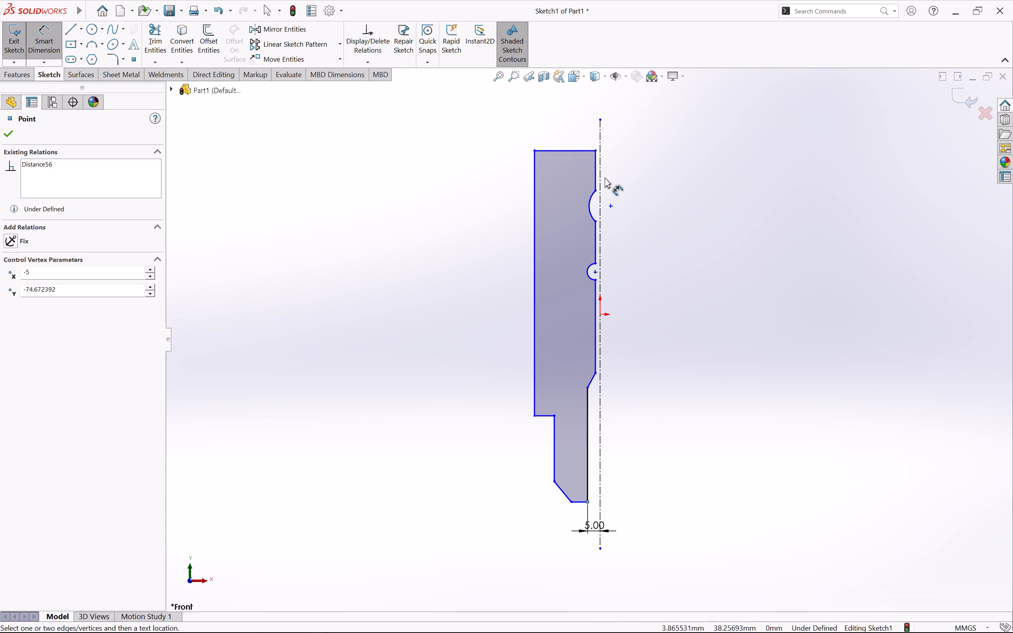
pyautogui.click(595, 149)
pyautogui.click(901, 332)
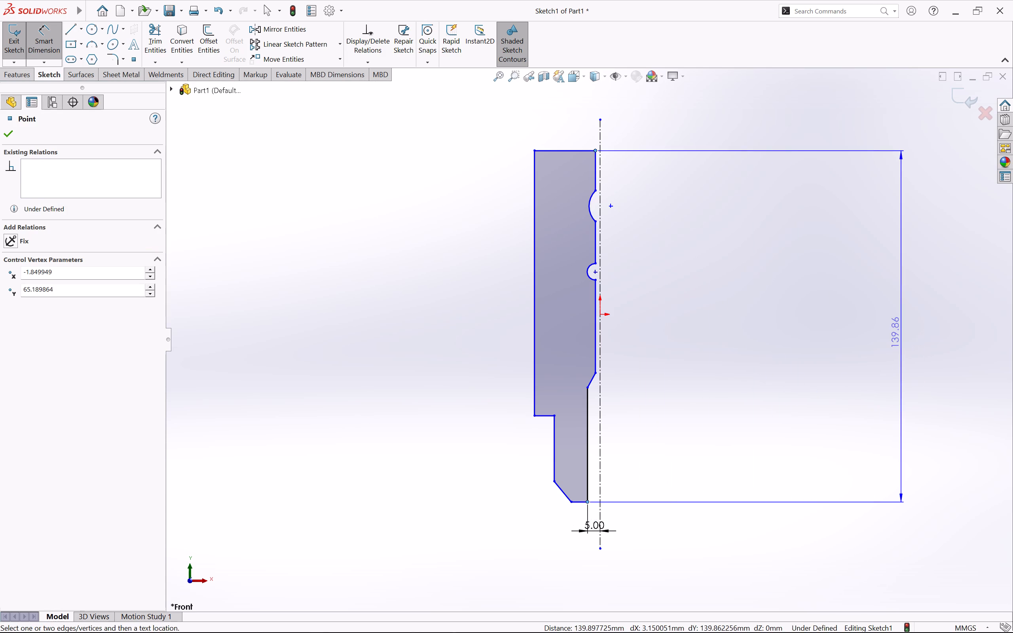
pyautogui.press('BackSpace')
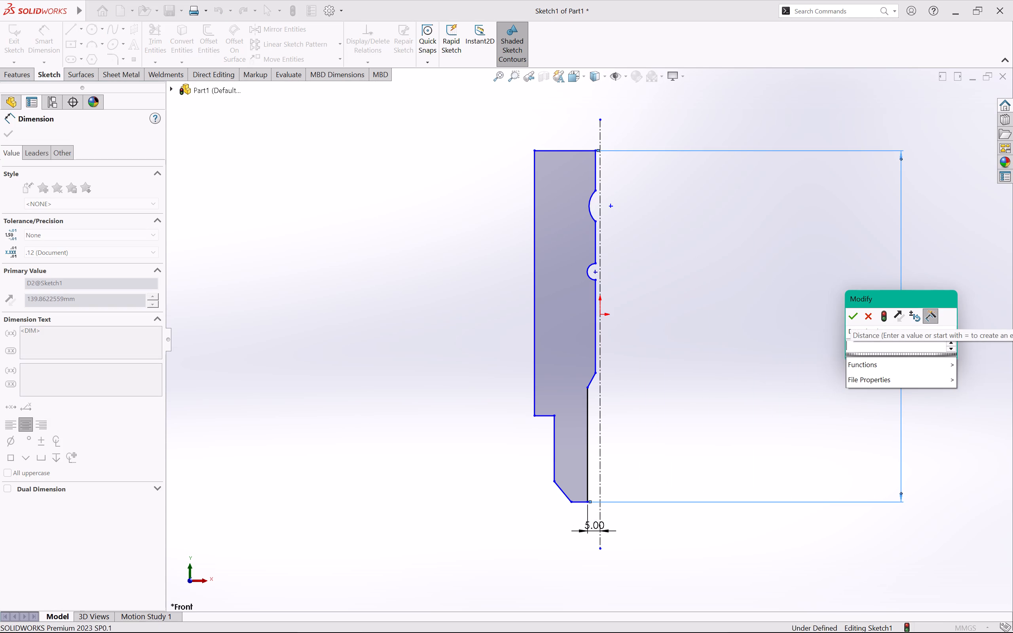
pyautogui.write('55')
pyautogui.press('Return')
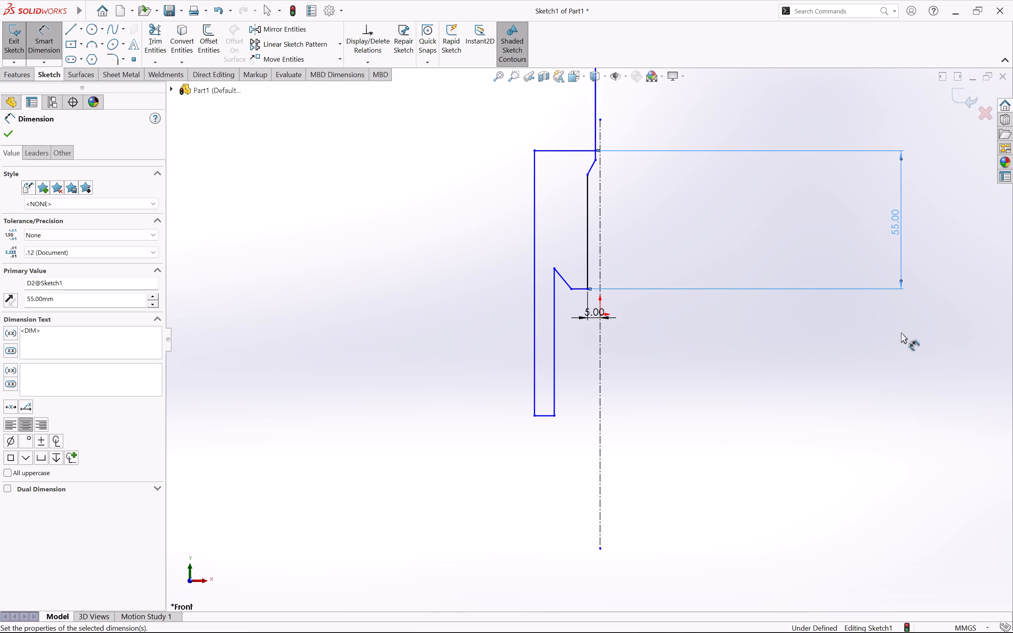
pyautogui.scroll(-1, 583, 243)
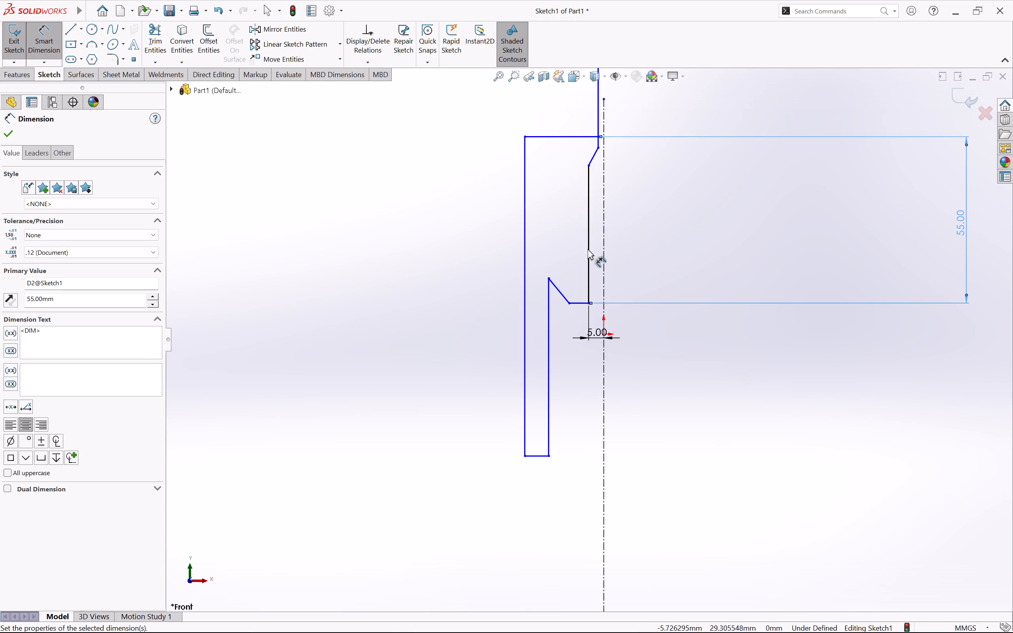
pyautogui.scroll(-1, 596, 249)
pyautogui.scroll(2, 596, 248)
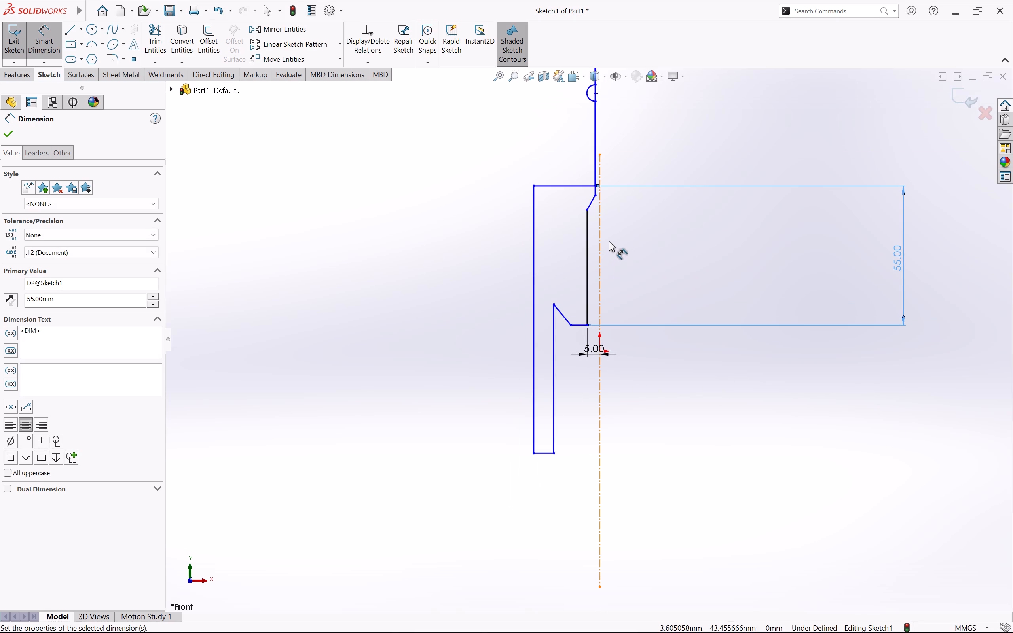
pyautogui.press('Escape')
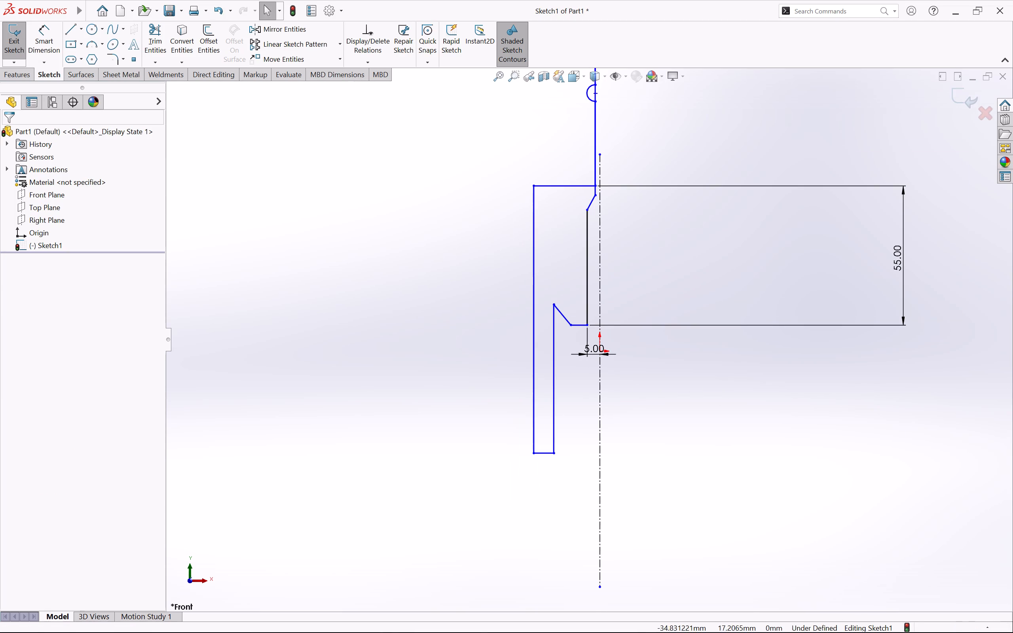
# Delete the long outer wall, the lower outer wall and the short horizontal step line between them.
pyautogui.click(533, 307)
pyautogui.press('Delete')
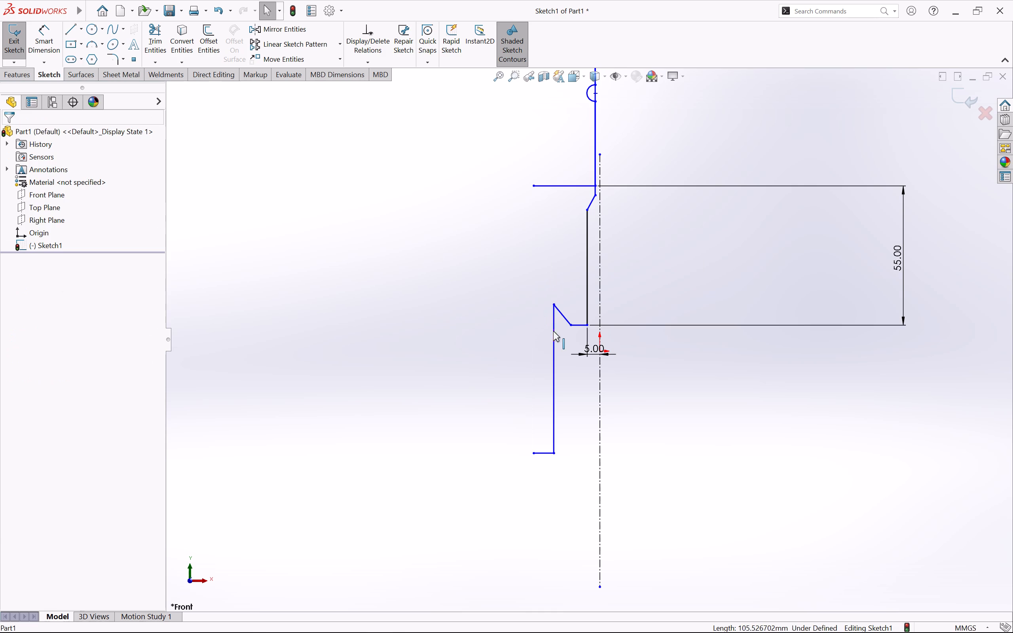
pyautogui.click(553, 331)
pyautogui.press('Delete')
pyautogui.click(543, 452)
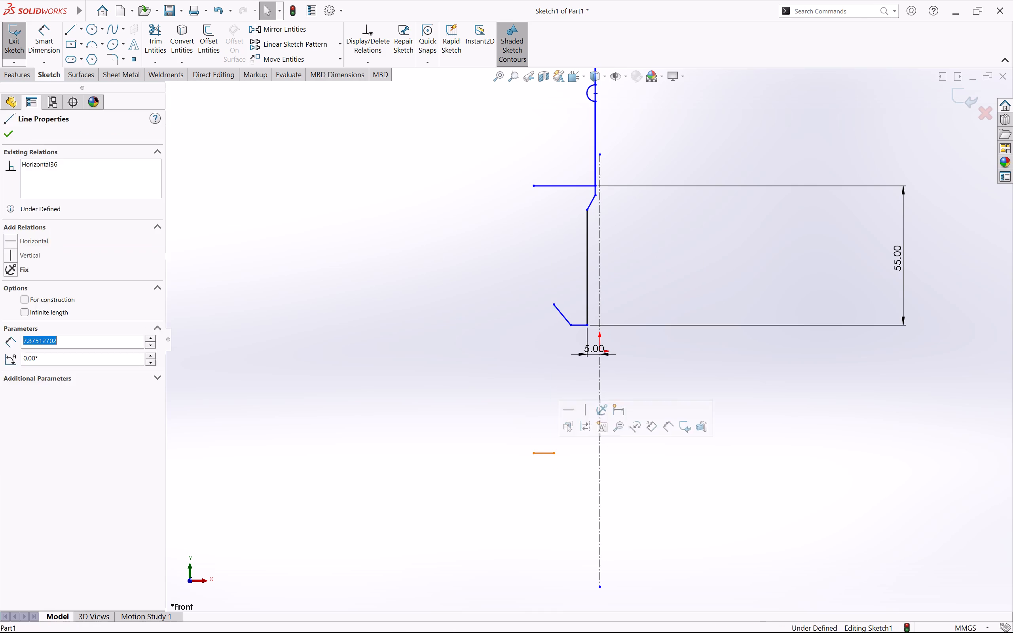
pyautogui.press('Delete')
# Delete the inner vertical line joining the upper arc's top end to the top edge.
pyautogui.scroll(-2, 636, 214)
pyautogui.scroll(3, 627, 205)
pyautogui.scroll(-1, 604, 110)
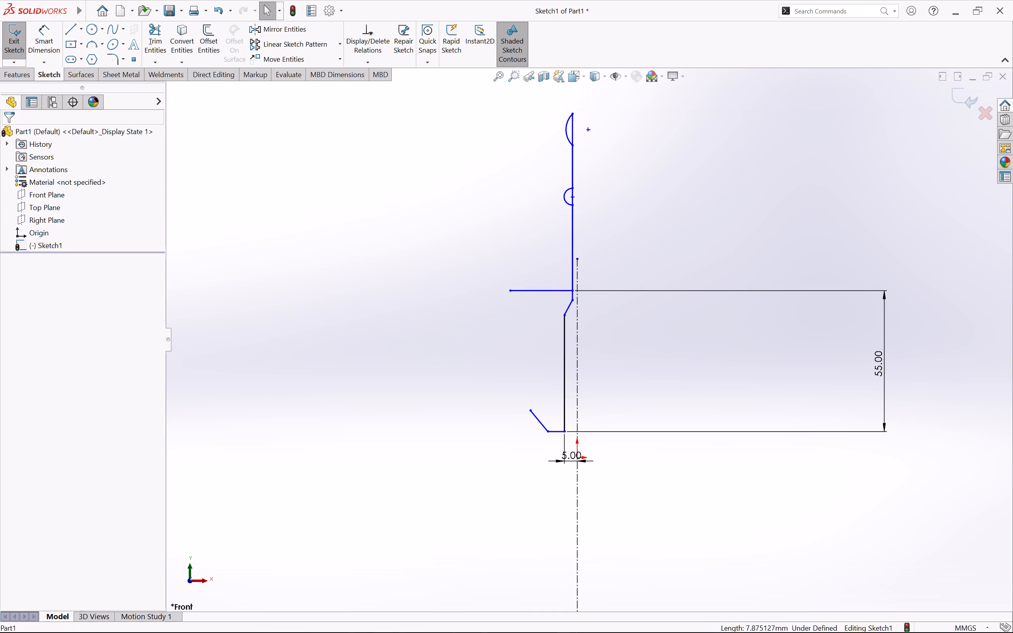
pyautogui.scroll(-2, 602, 129)
pyautogui.click(559, 150)
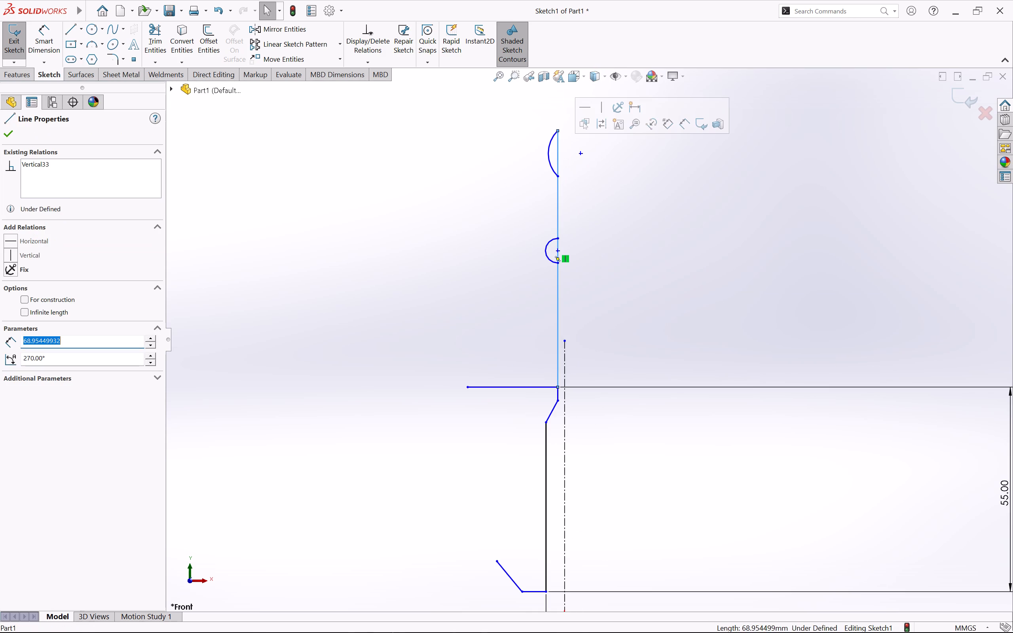
pyautogui.press('Delete')
# Extend the centerline's top endpoint upward beyond the upper arc, to about Y 148.5 mm.
pyautogui.scroll(1, 573, 182)
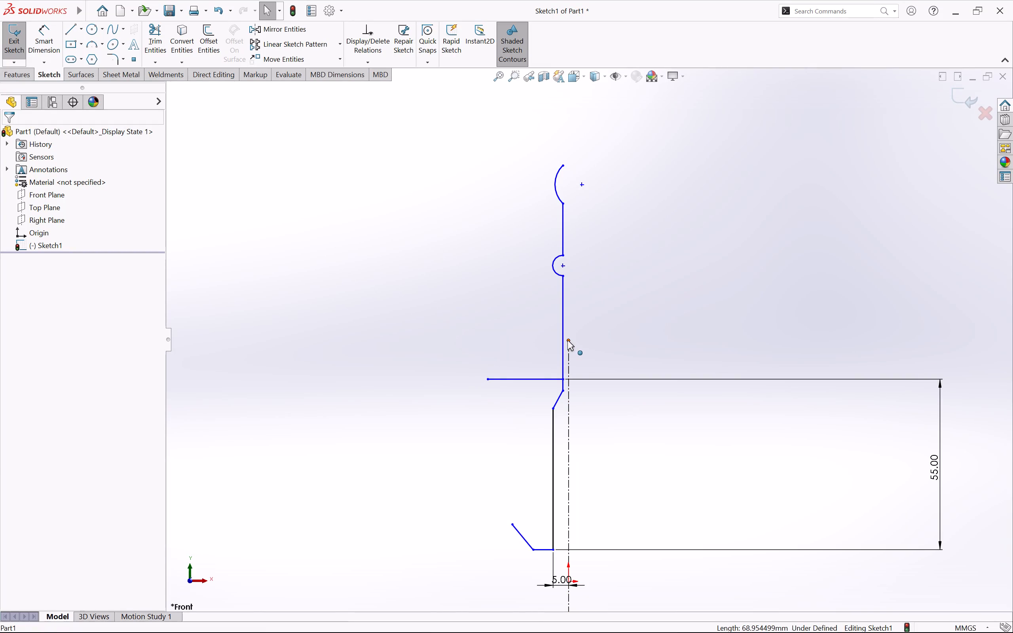
pyautogui.moveTo(567, 340); pyautogui.dragTo(569, 121)
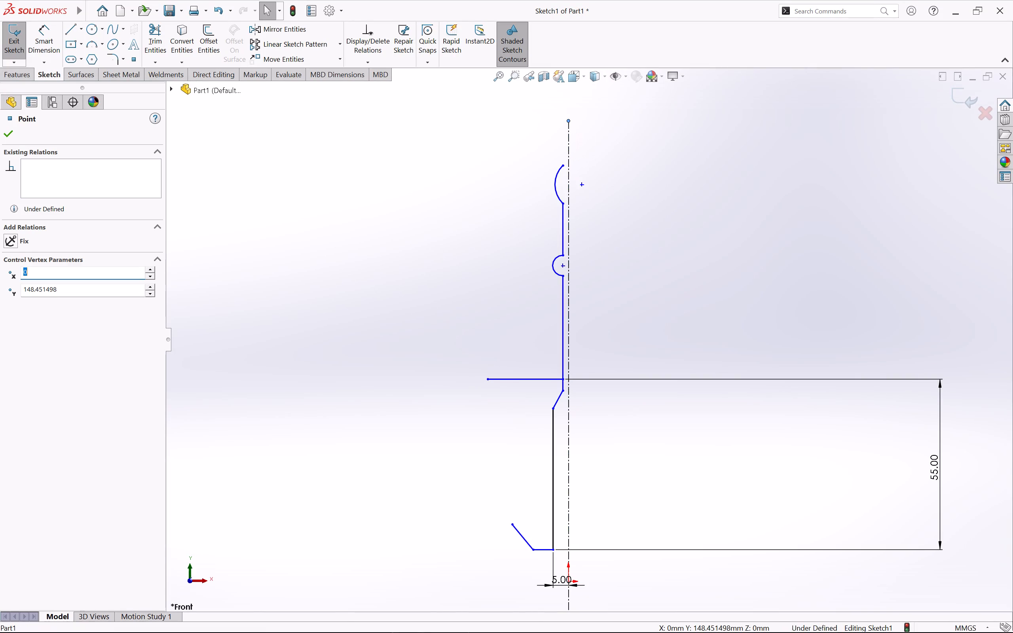
# Delete the horizontal top edge line that now crosses the inner wall.
pyautogui.scroll(1, 612, 348)
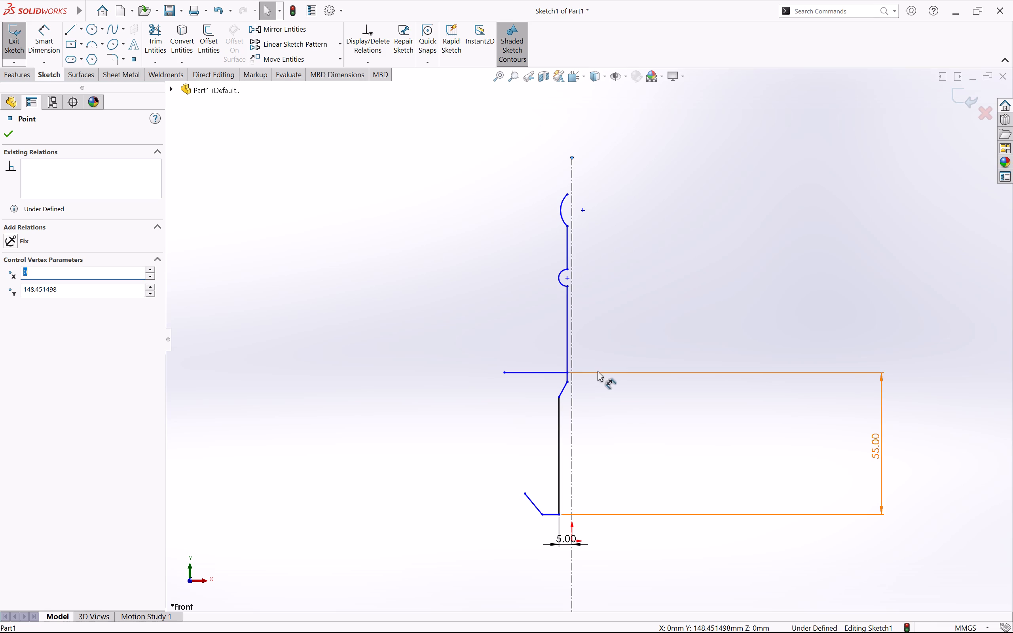
pyautogui.click(537, 374)
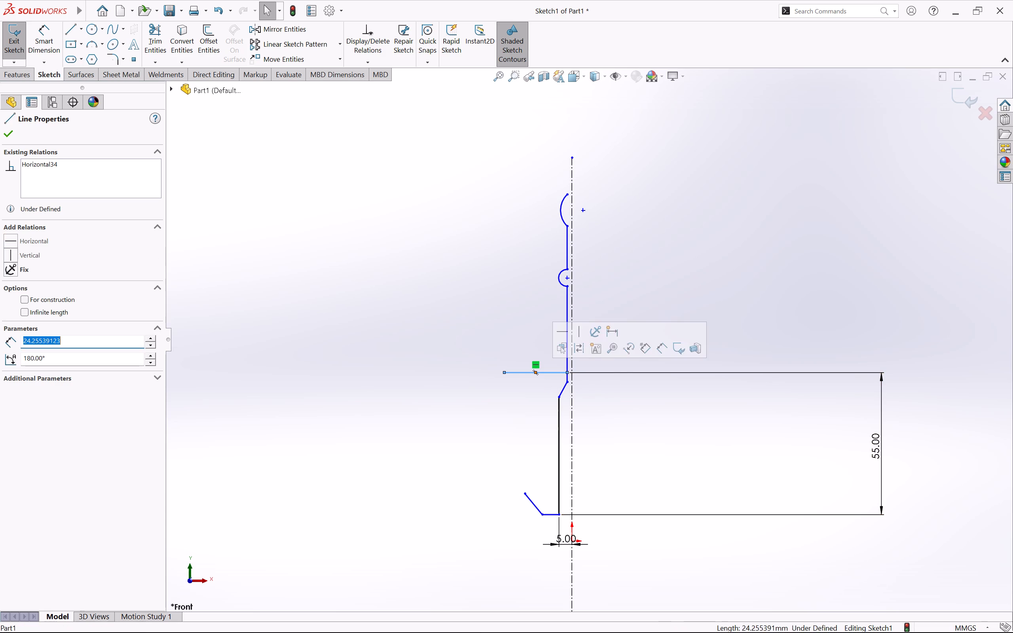
pyautogui.press('Delete')
pyautogui.click(452, 324)
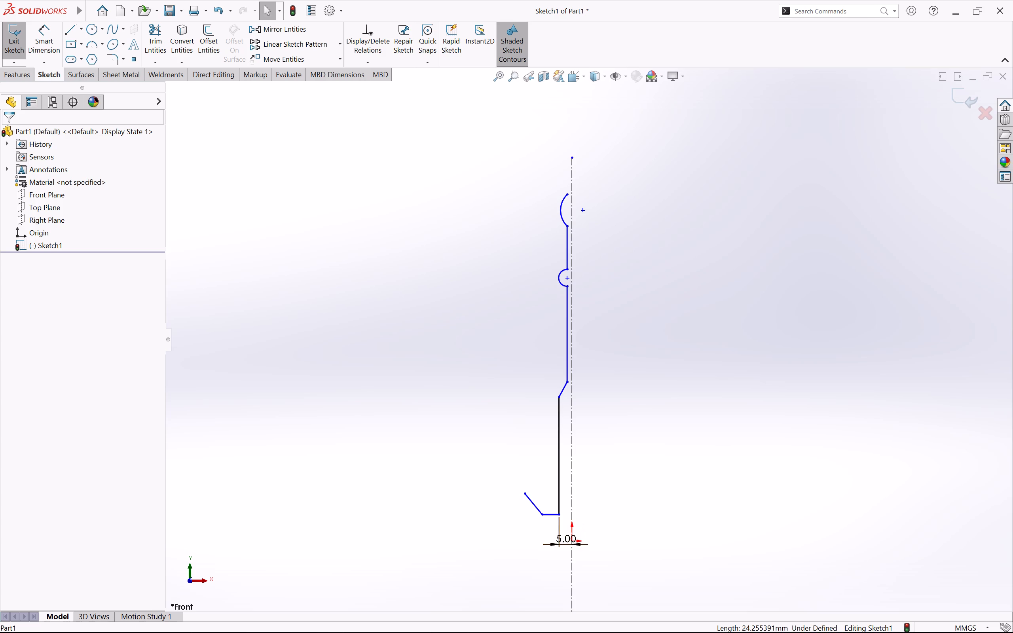
# Delete the 5 mm dimension between the bottom inner corner and the centerline.
pyautogui.click(566, 539)
pyautogui.press('Delete')
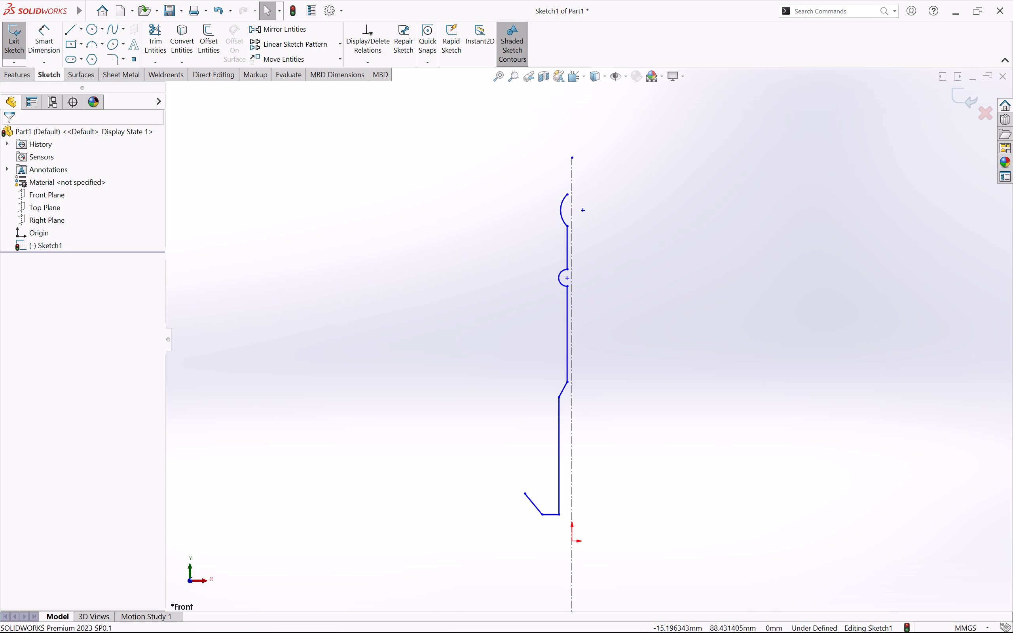
# Close the profile from the upper arc with lines: top edge, outer wall, about 15.8 mm inward step, about 28.4 mm lower wall to the slanted corner.
pyautogui.click(68, 24)
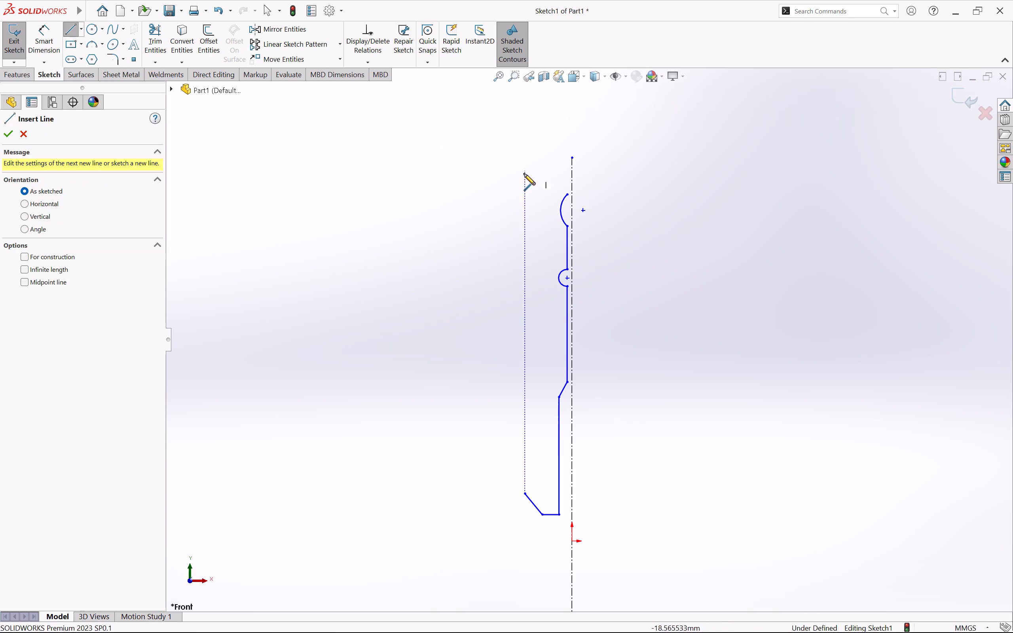
pyautogui.click(567, 194)
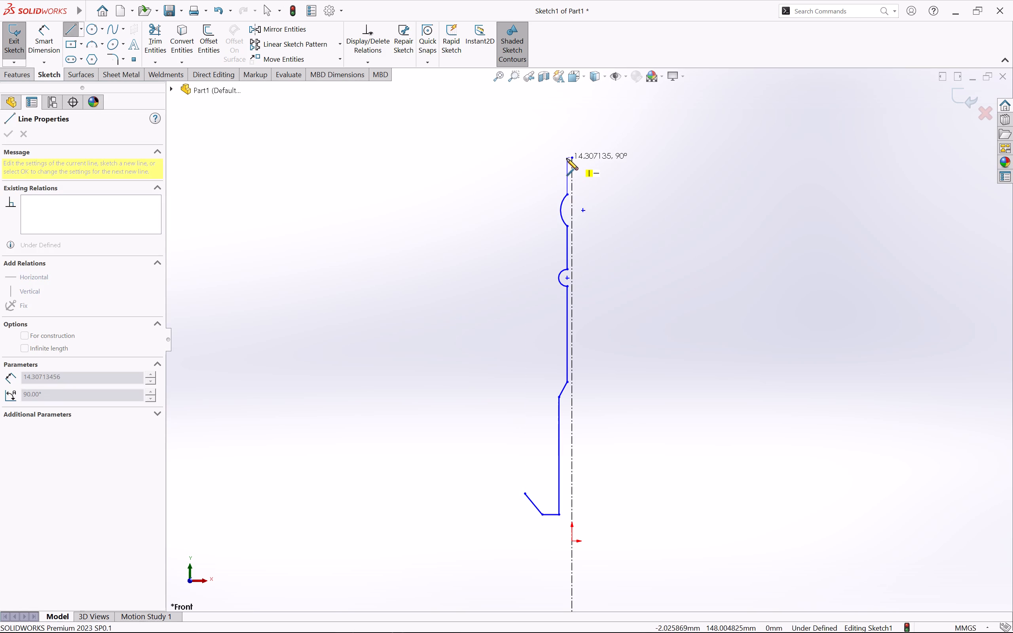
pyautogui.click(566, 170)
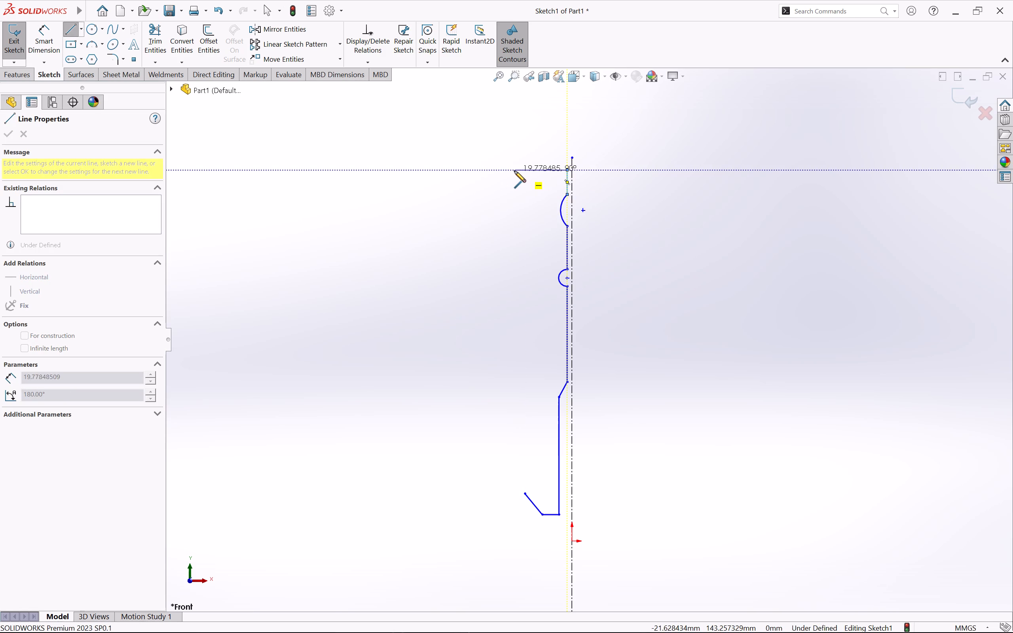
pyautogui.click(484, 169)
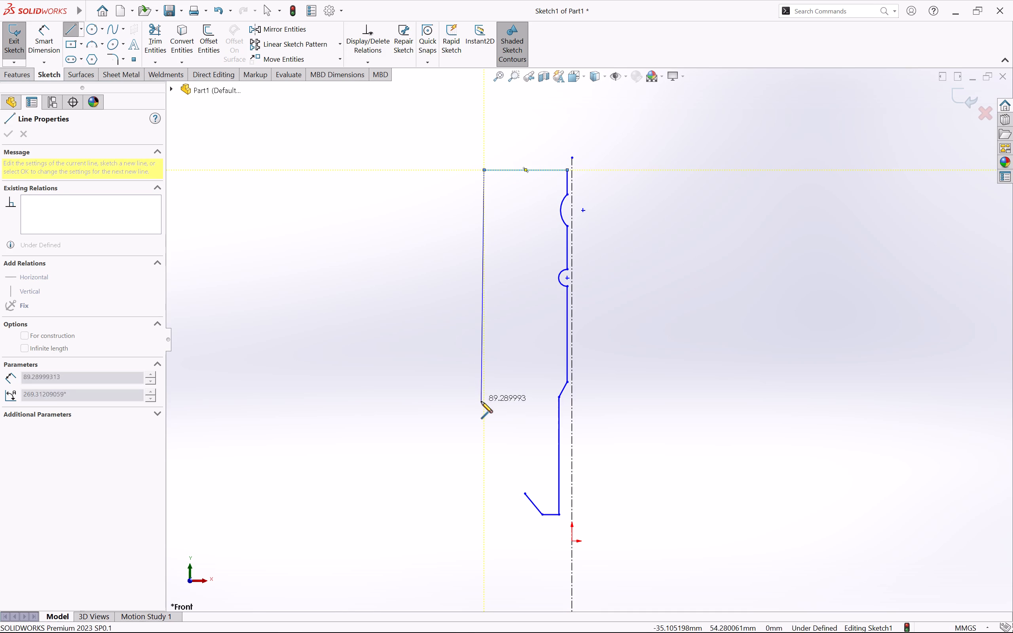
pyautogui.click(484, 420)
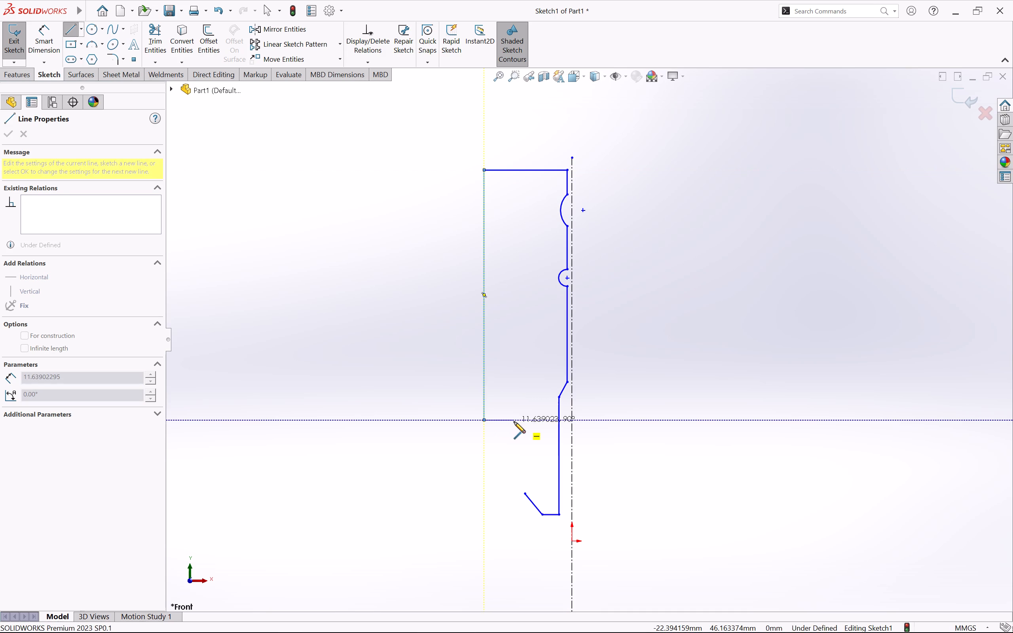
pyautogui.click(523, 421)
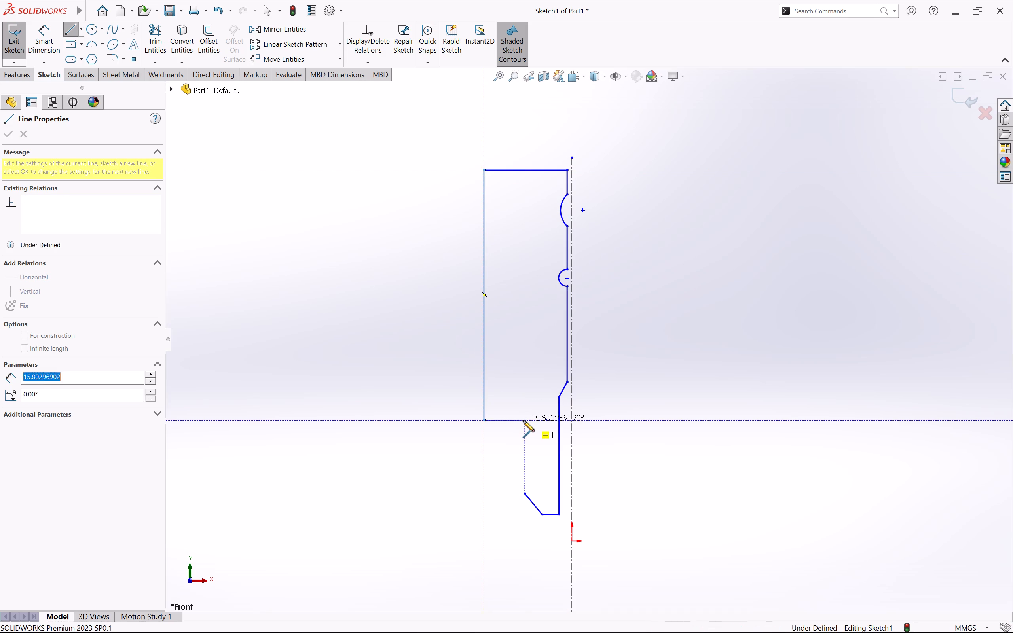
pyautogui.click(525, 494)
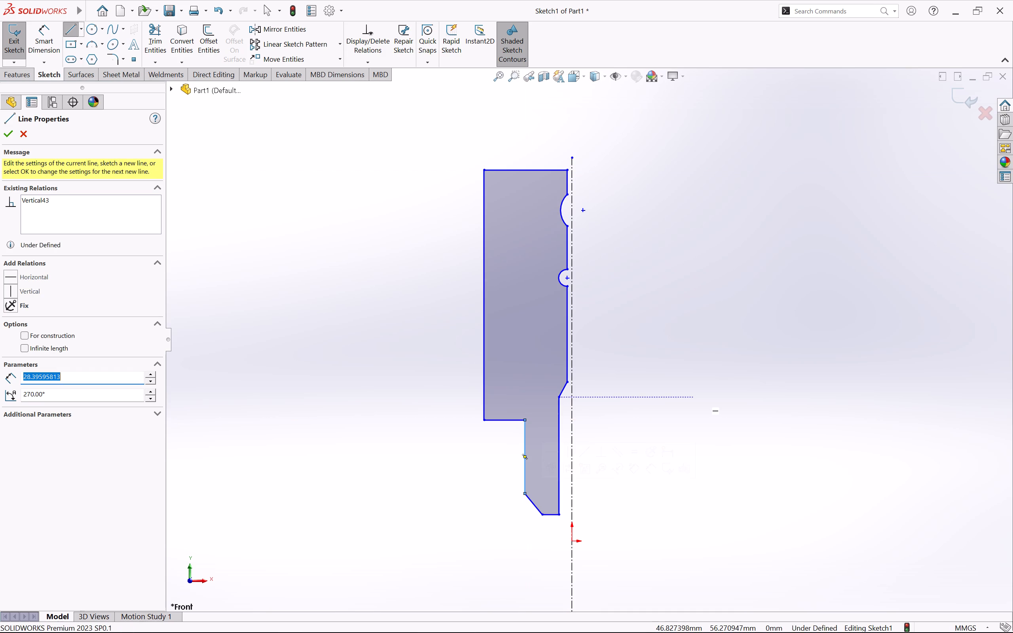
pyautogui.press('Escape')
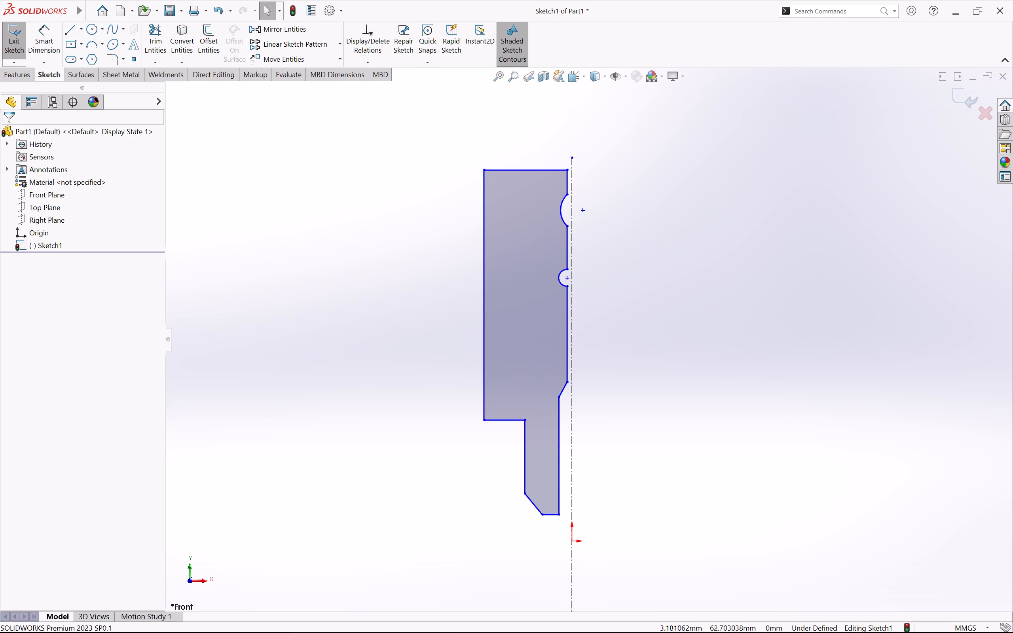
# Dimension the lower inner wall vertically from the bottom inner corner to the slanted transition's lower corner and set it to 27 mm.
pyautogui.moveTo(339, 473); pyautogui.dragTo(338, 272, button='right')
pyautogui.click(559, 516)
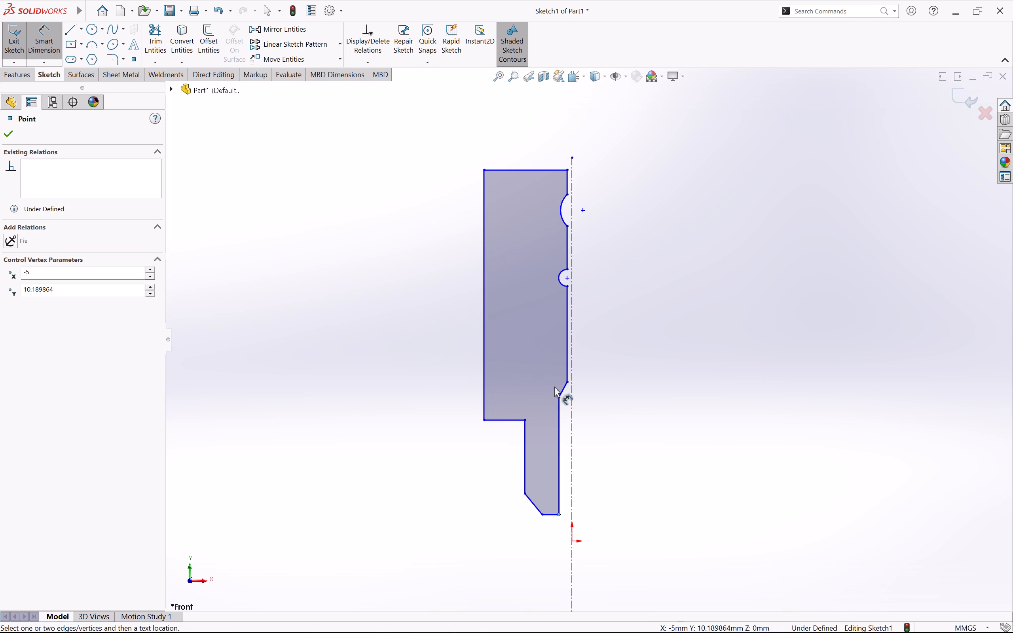
pyautogui.click(559, 397)
pyautogui.click(758, 451)
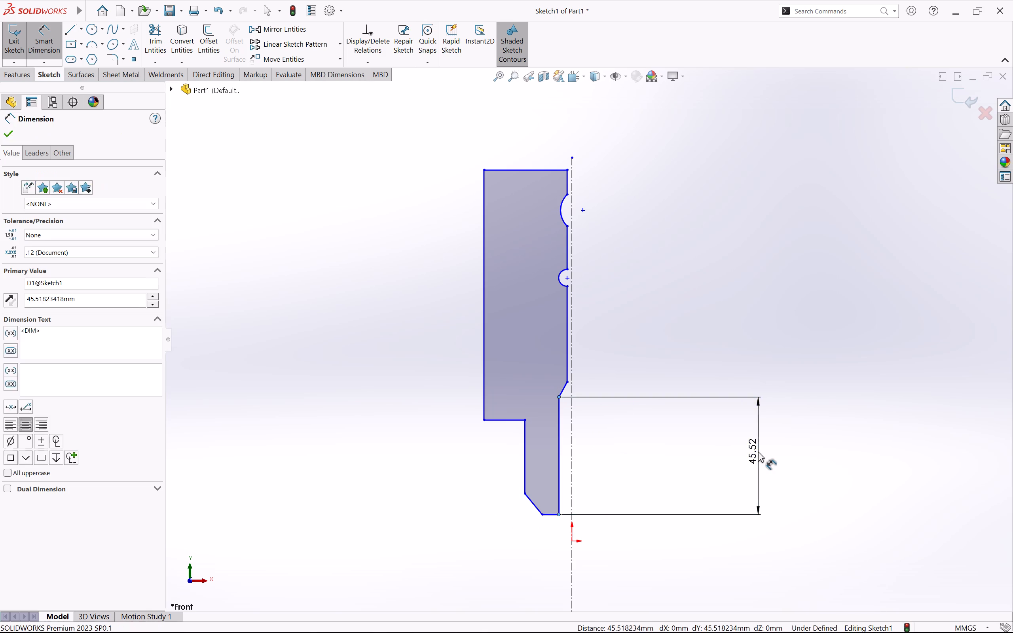
pyautogui.press('BackSpace')
pyautogui.write('27')
pyautogui.press('Return')
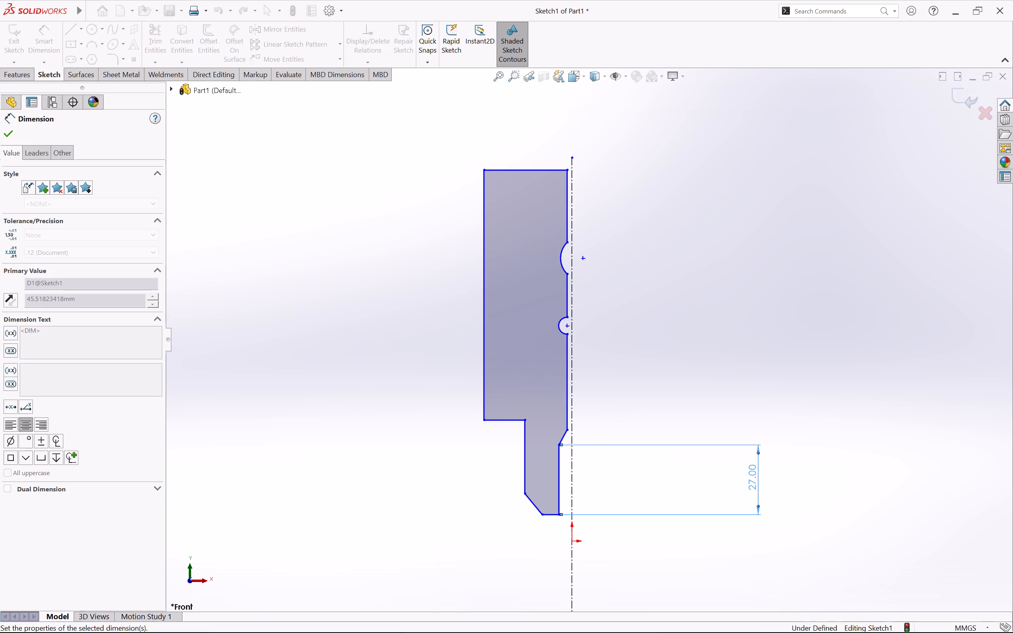
pyautogui.click(754, 366)
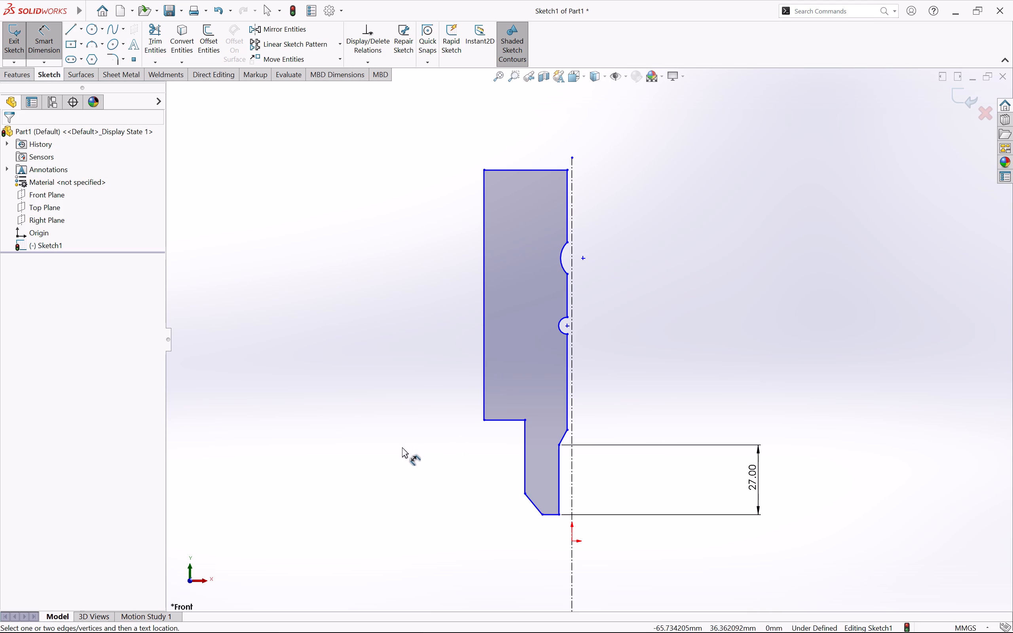
# Dimension the vertical height of the inner wall's slanted transition and set it to 1 mm.
pyautogui.click(564, 436)
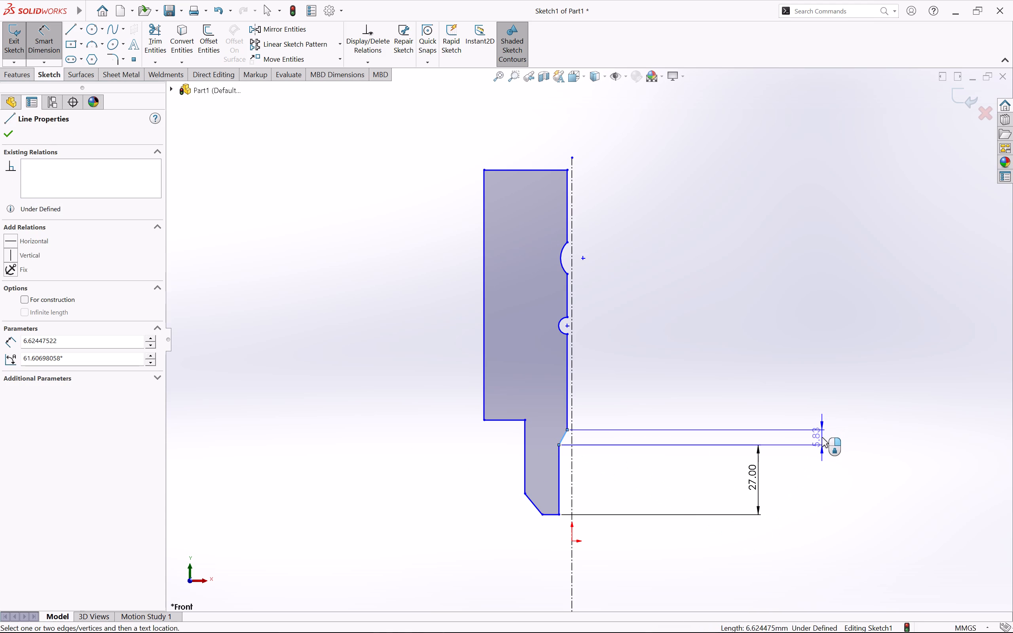
pyautogui.click(822, 437)
pyautogui.press('BackSpace')
pyautogui.press('1')
pyautogui.press('Return')
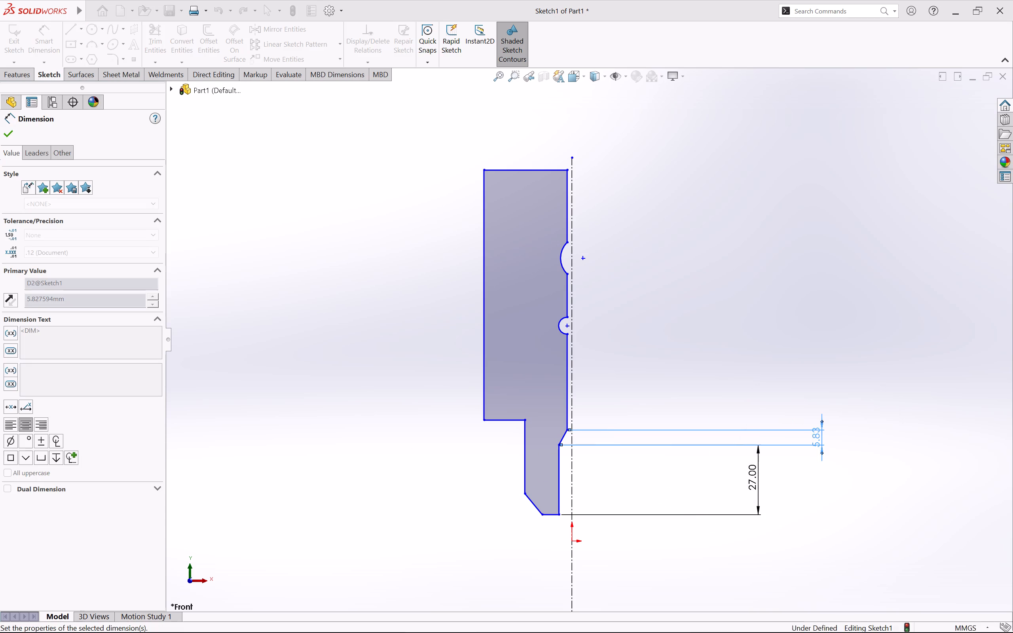
pyautogui.click(836, 458)
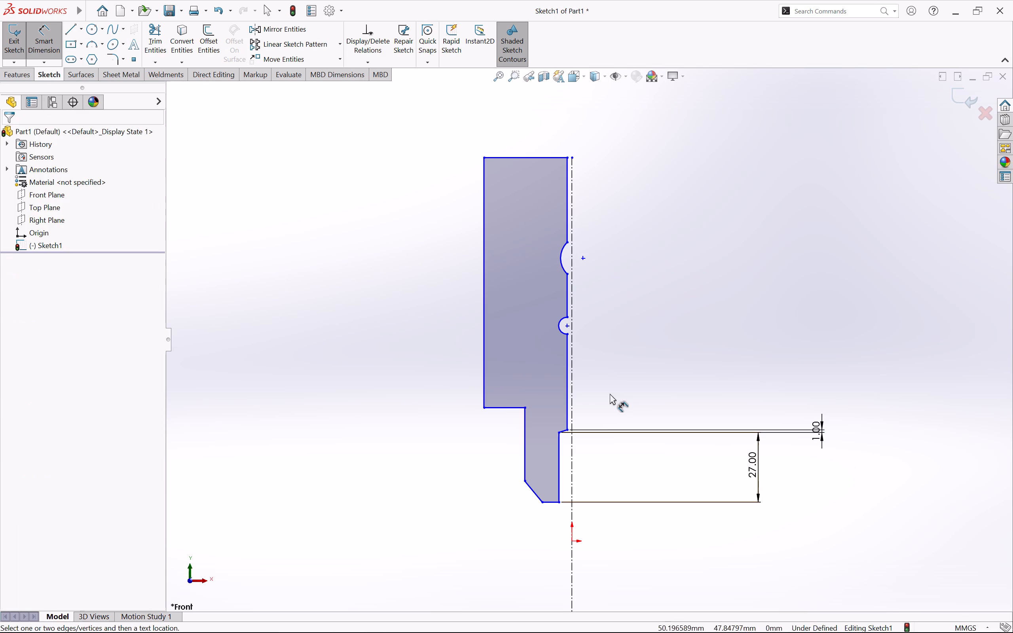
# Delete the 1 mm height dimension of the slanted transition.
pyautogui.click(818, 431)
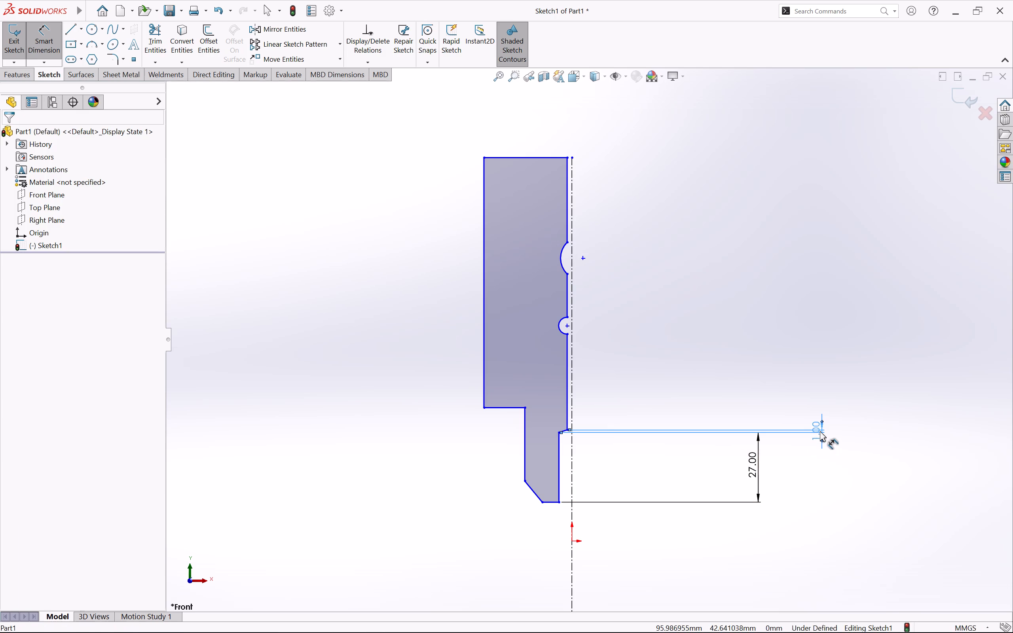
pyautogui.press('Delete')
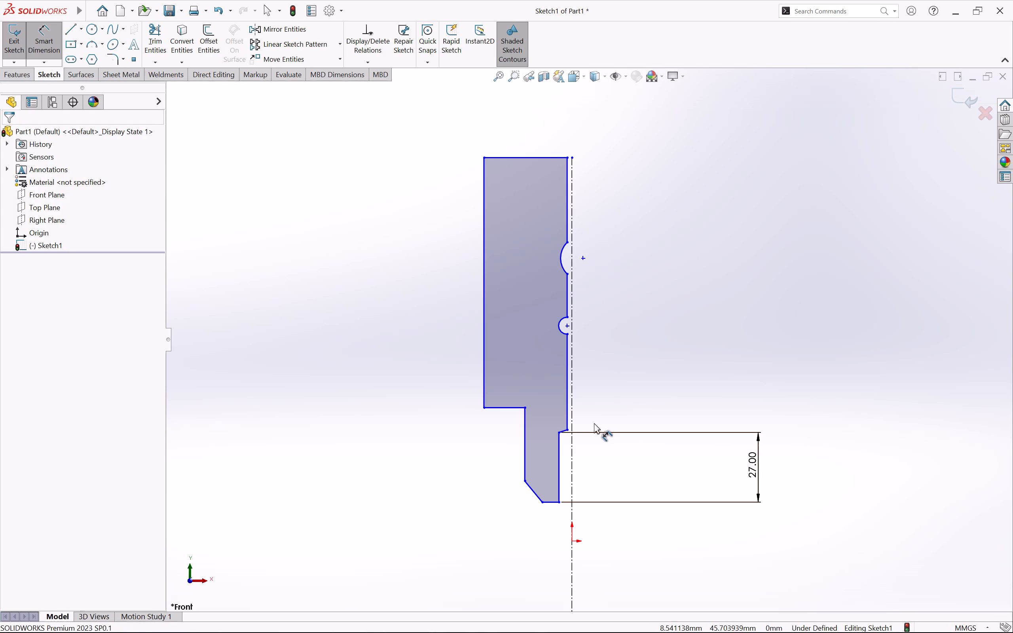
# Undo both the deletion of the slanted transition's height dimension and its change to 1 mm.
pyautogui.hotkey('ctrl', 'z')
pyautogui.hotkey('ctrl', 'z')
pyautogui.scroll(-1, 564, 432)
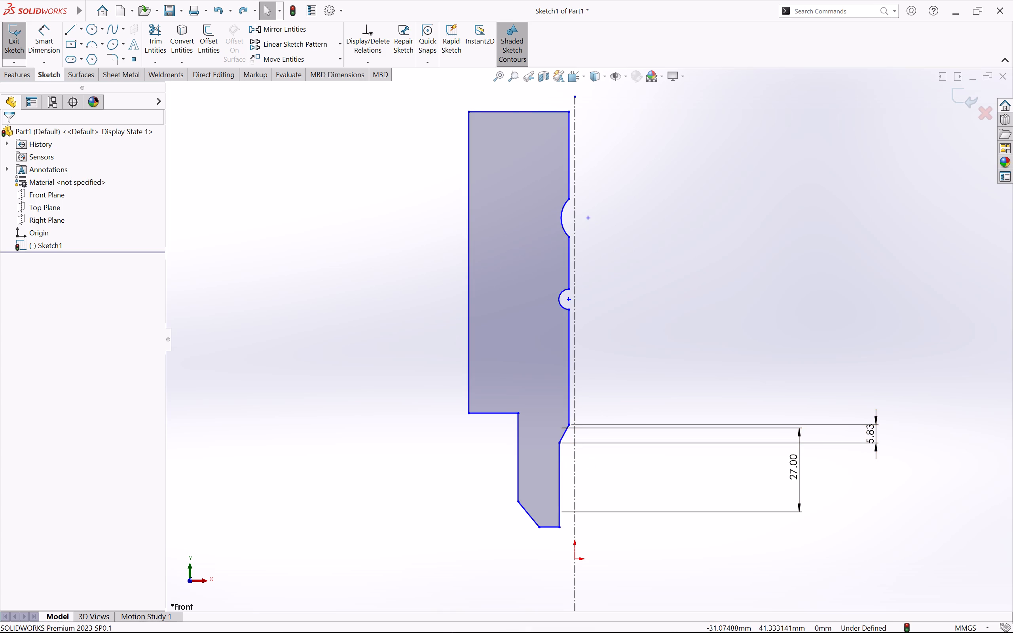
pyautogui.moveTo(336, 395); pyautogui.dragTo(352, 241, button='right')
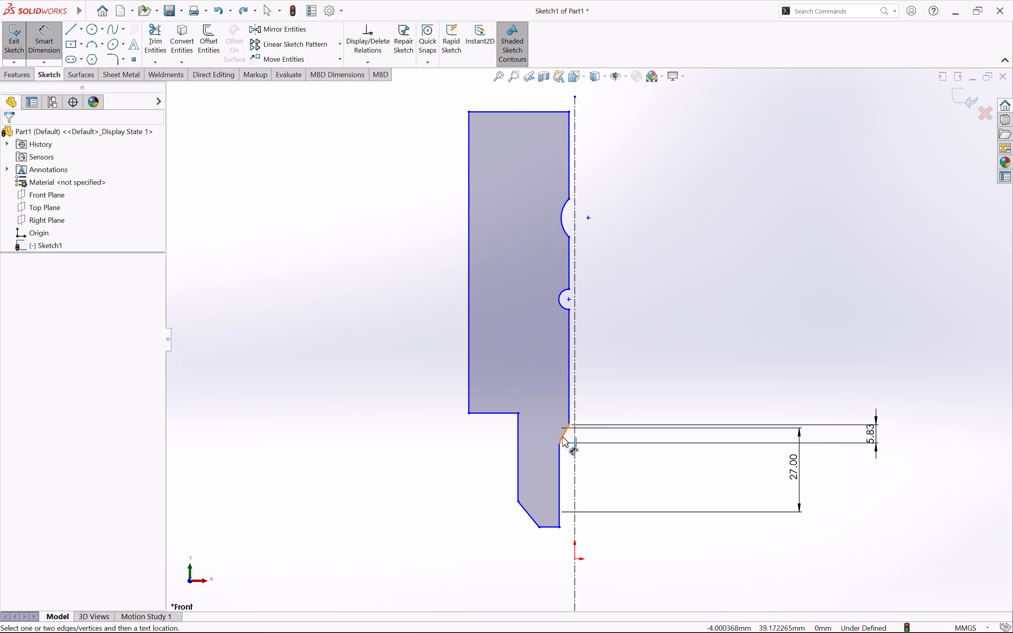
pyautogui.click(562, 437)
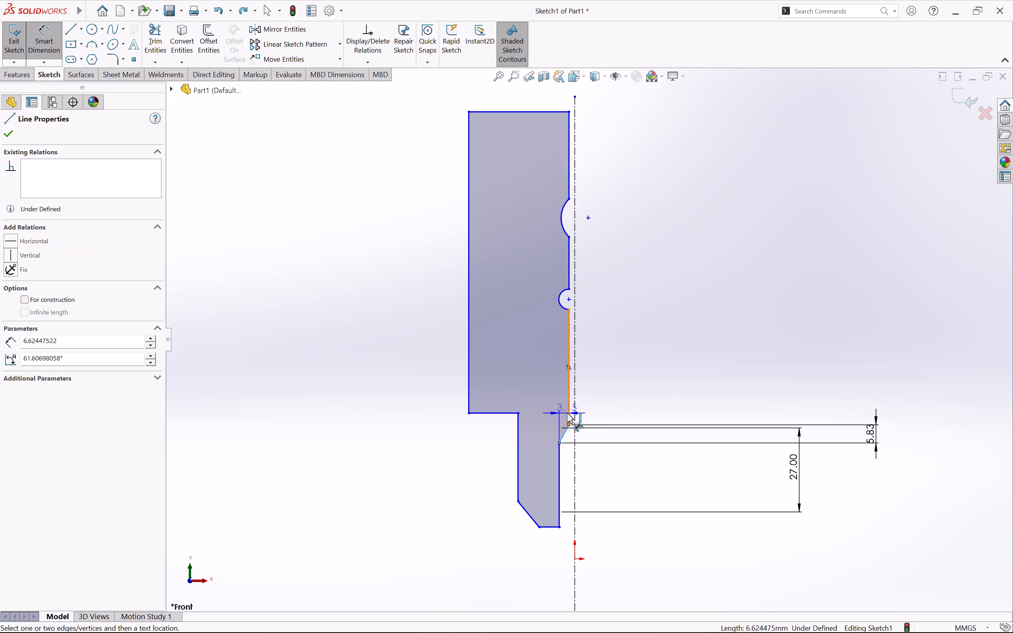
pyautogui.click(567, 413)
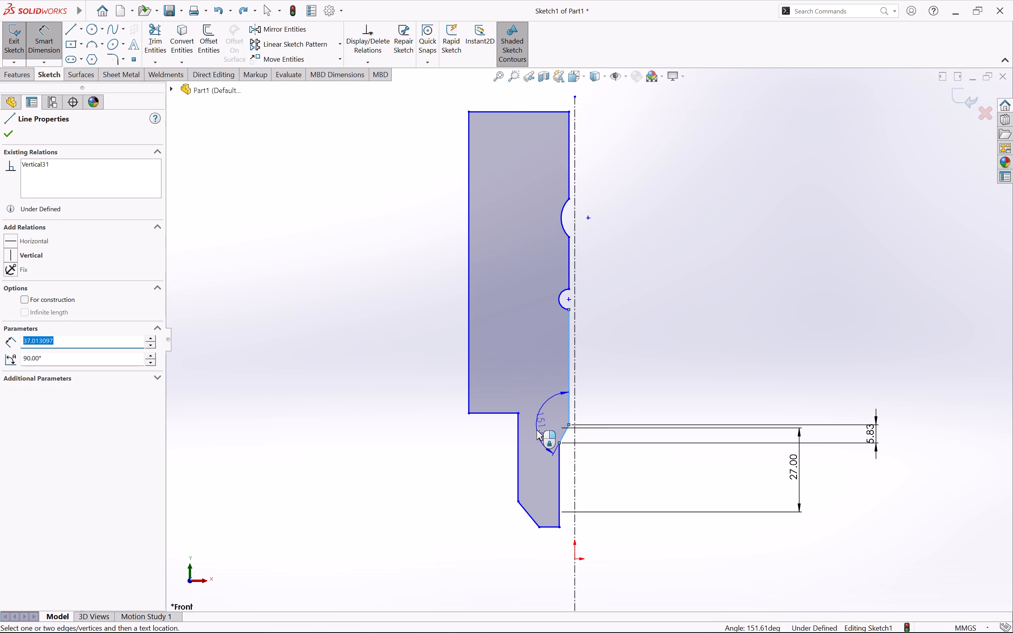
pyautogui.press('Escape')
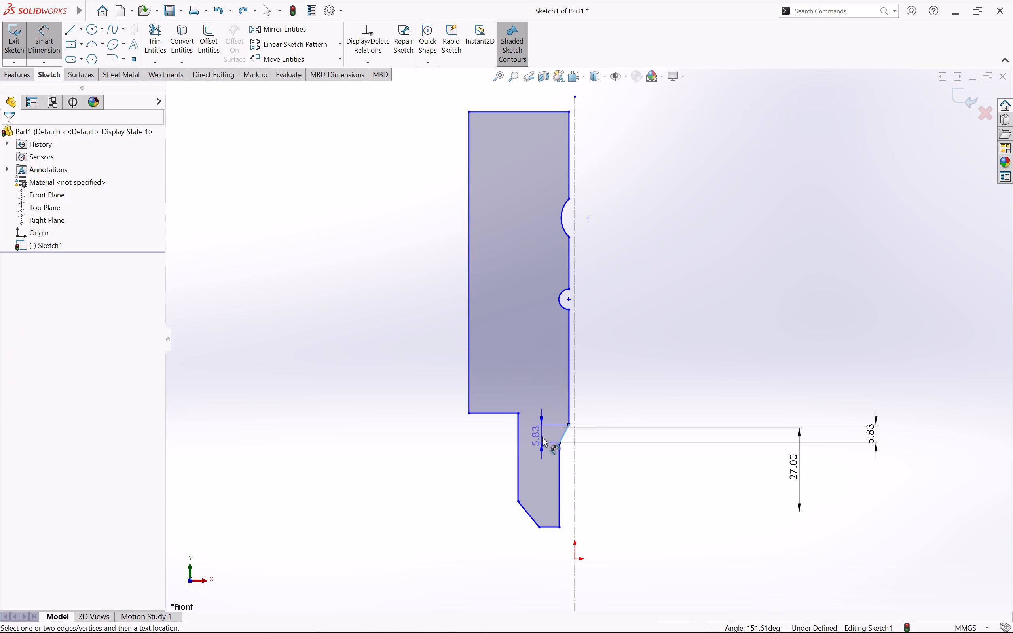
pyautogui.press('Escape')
# Dimension the angle between the slanted transition line and the lower inner wall and set it to 45°.
pyautogui.click(562, 434)
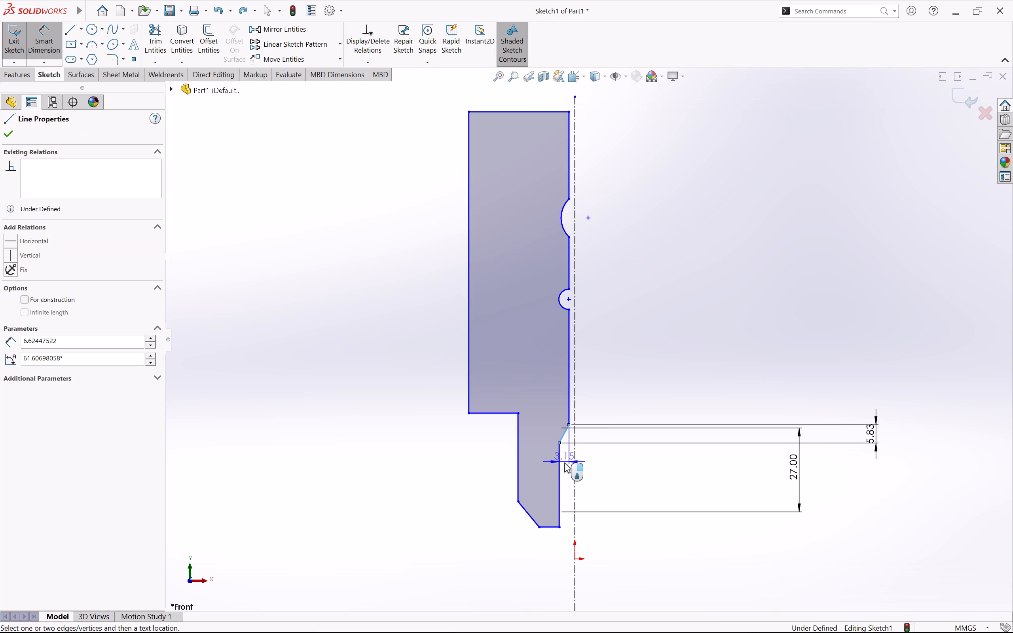
pyautogui.click(560, 465)
pyautogui.click(550, 473)
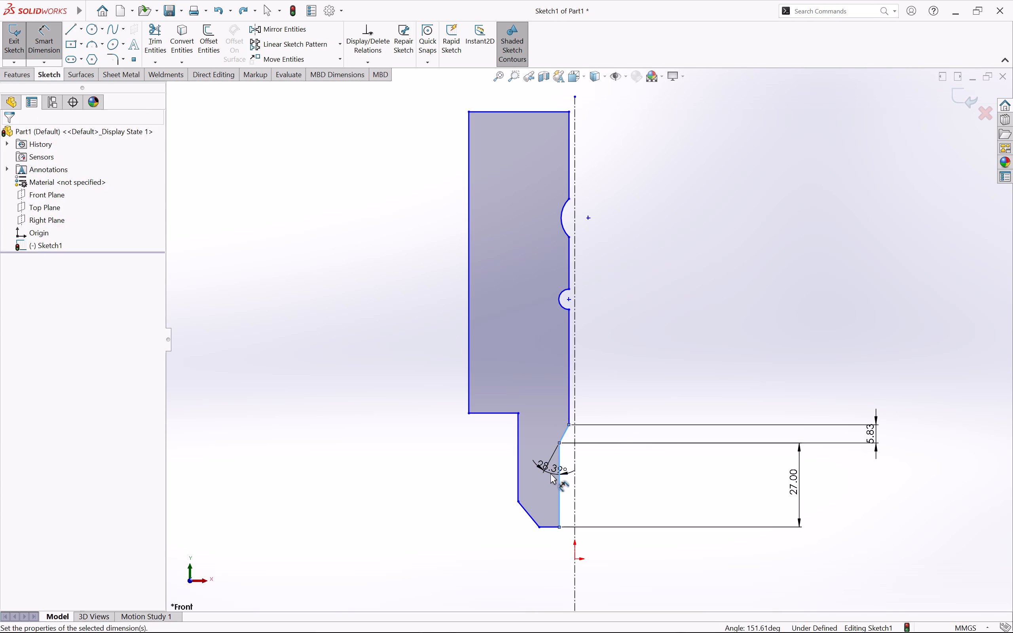
pyautogui.press('BackSpace')
pyautogui.write('45')
pyautogui.press('Return')
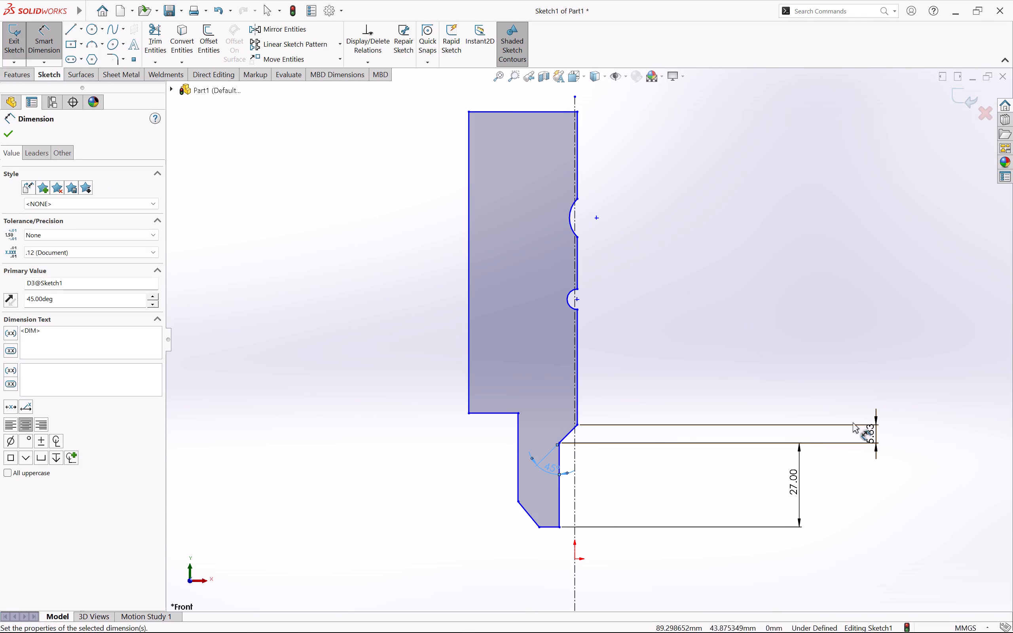
# Set the slanted transition's vertical height dimension to 1 mm.
pyautogui.doubleClick(866, 432)
pyautogui.press('BackSpace')
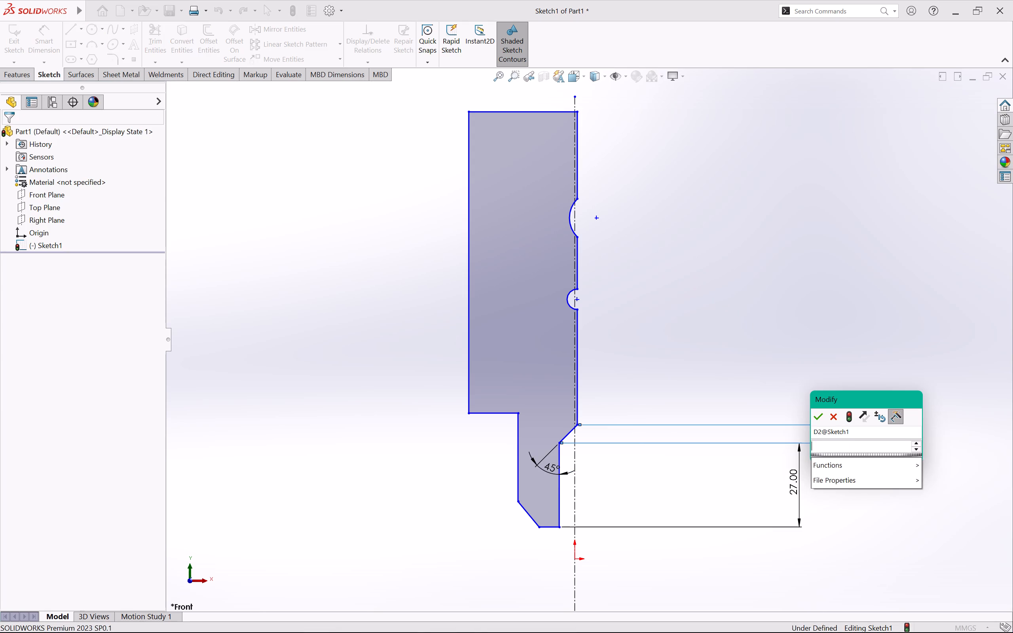
pyautogui.press('1')
pyautogui.press('Return')
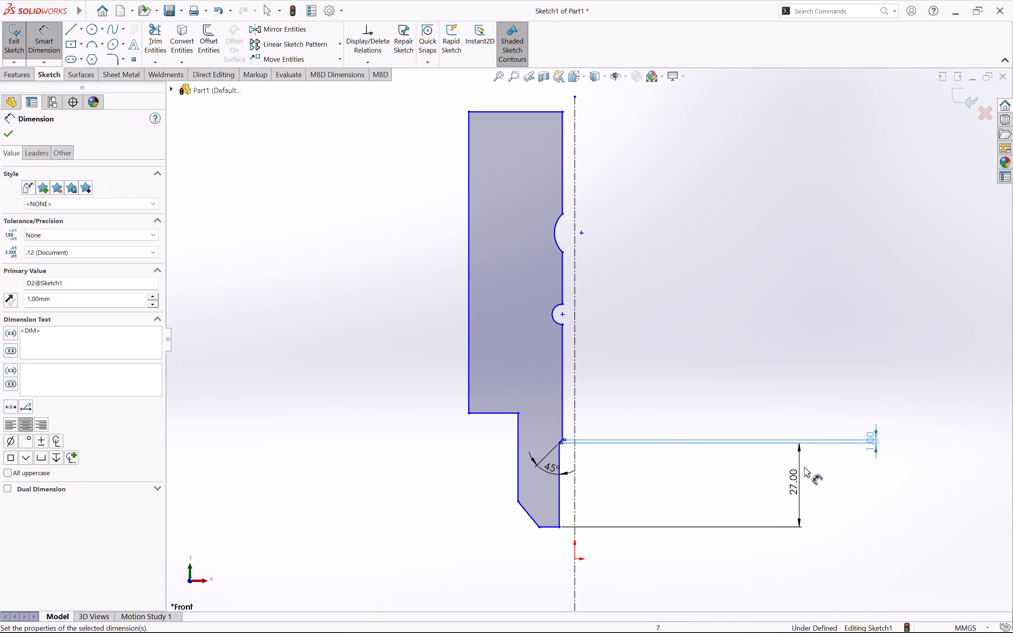
pyautogui.click(861, 480)
# Dimension the vertical distance from the slanted transition's upper corner to the profile's top inner corner and set it to 27 mm.
pyautogui.scroll(-1, 575, 402)
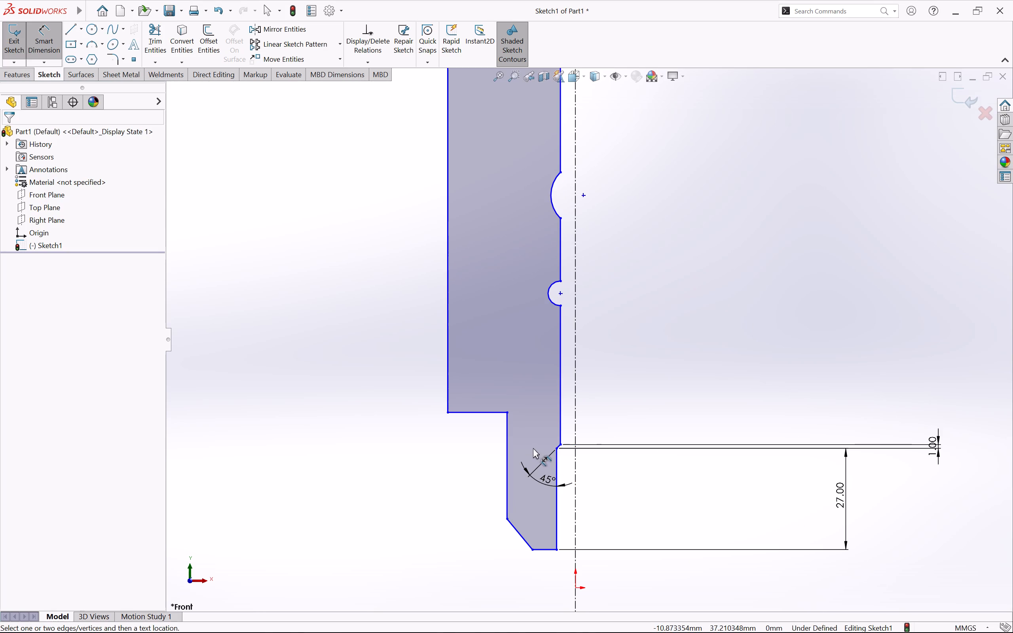
pyautogui.click(560, 444)
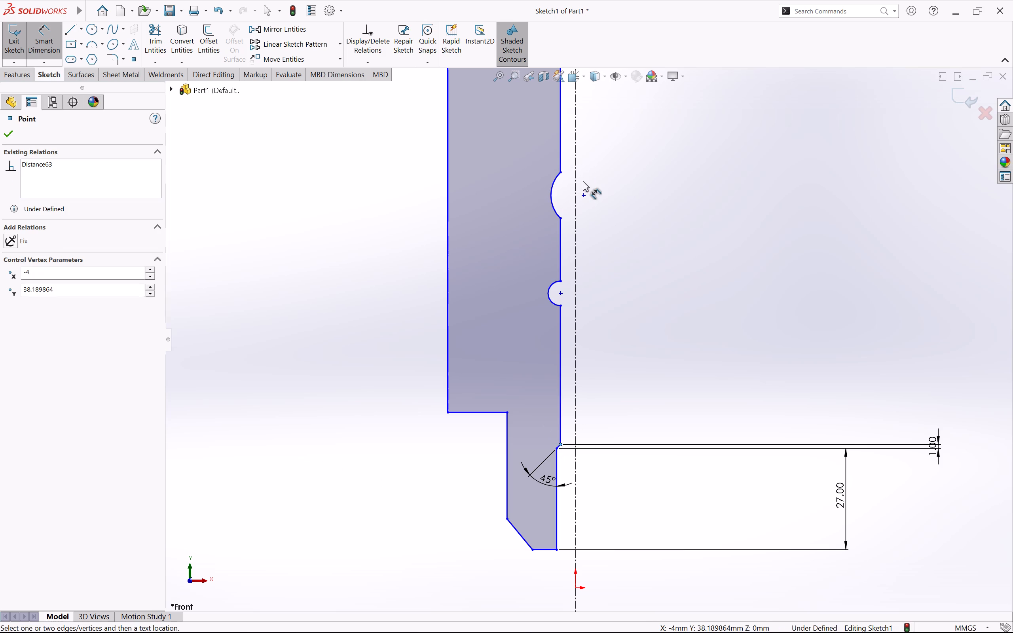
pyautogui.scroll(2, 583, 181)
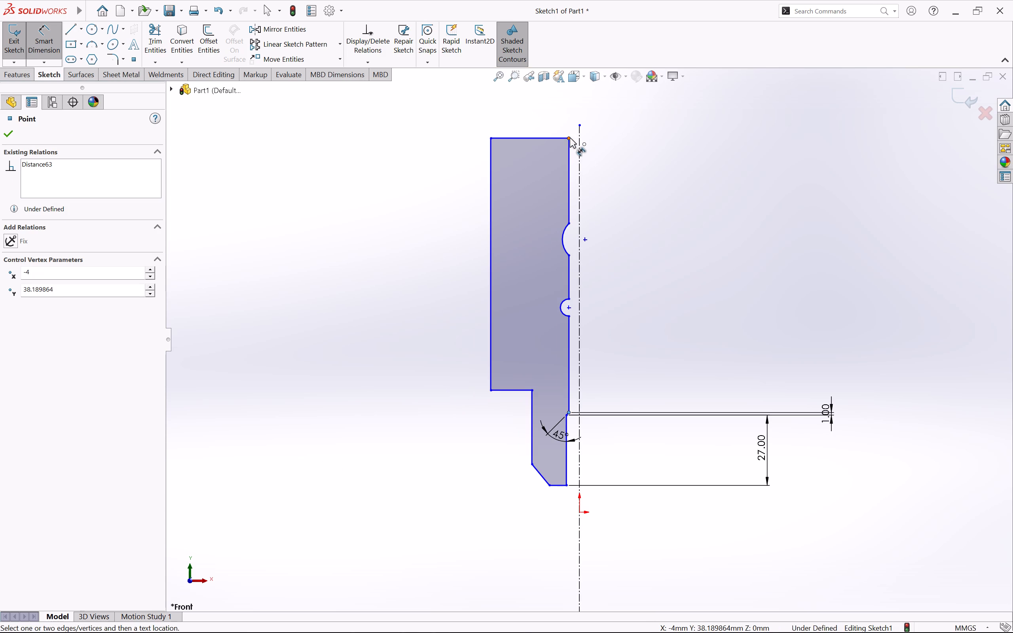
pyautogui.click(570, 138)
pyautogui.click(878, 275)
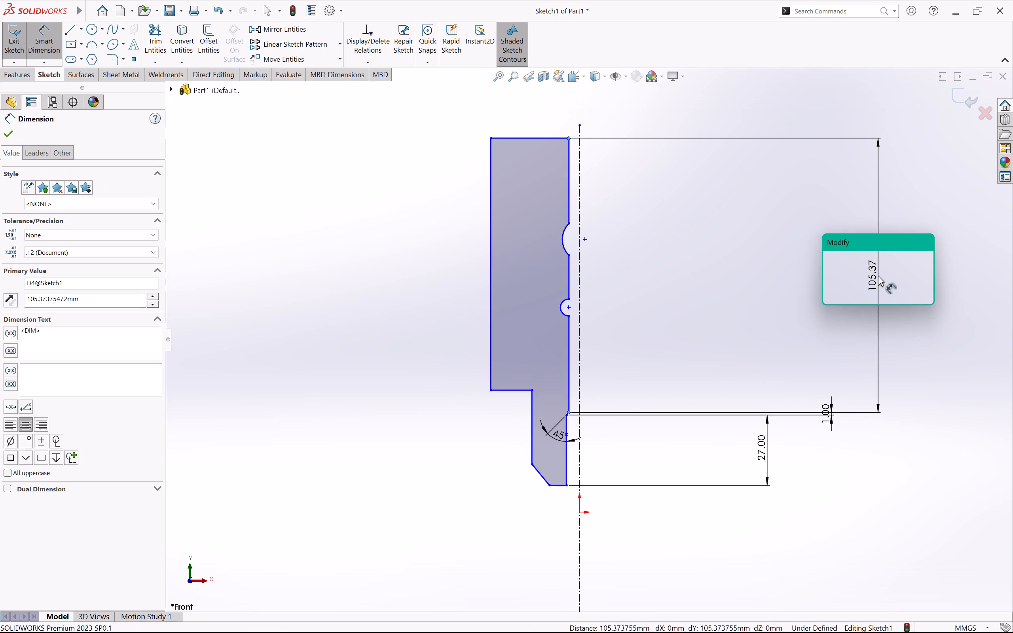
pyautogui.press('BackSpace')
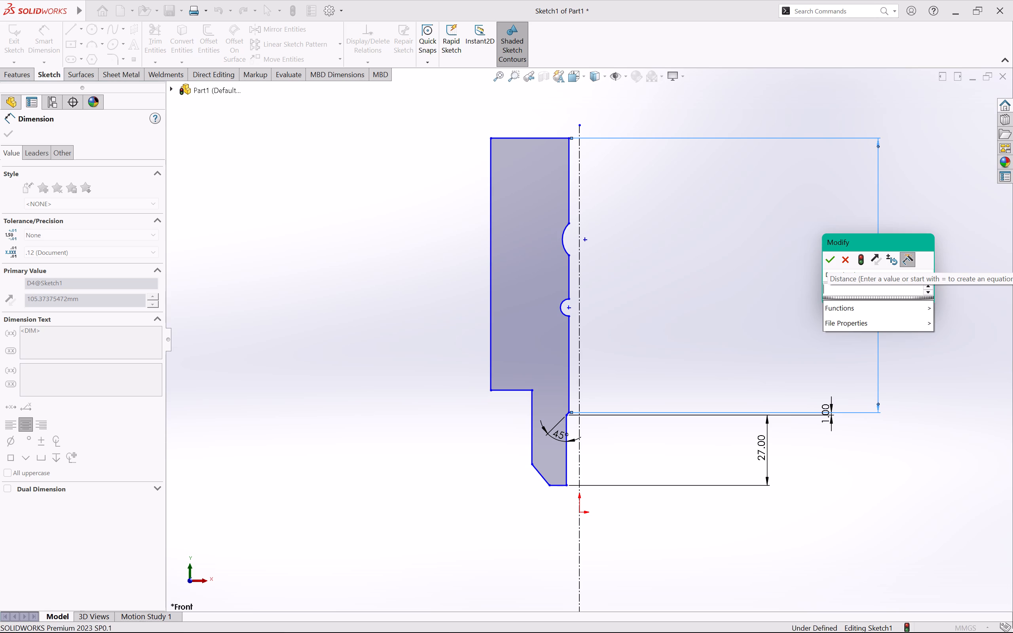
pyautogui.write('27')
pyautogui.press('Return')
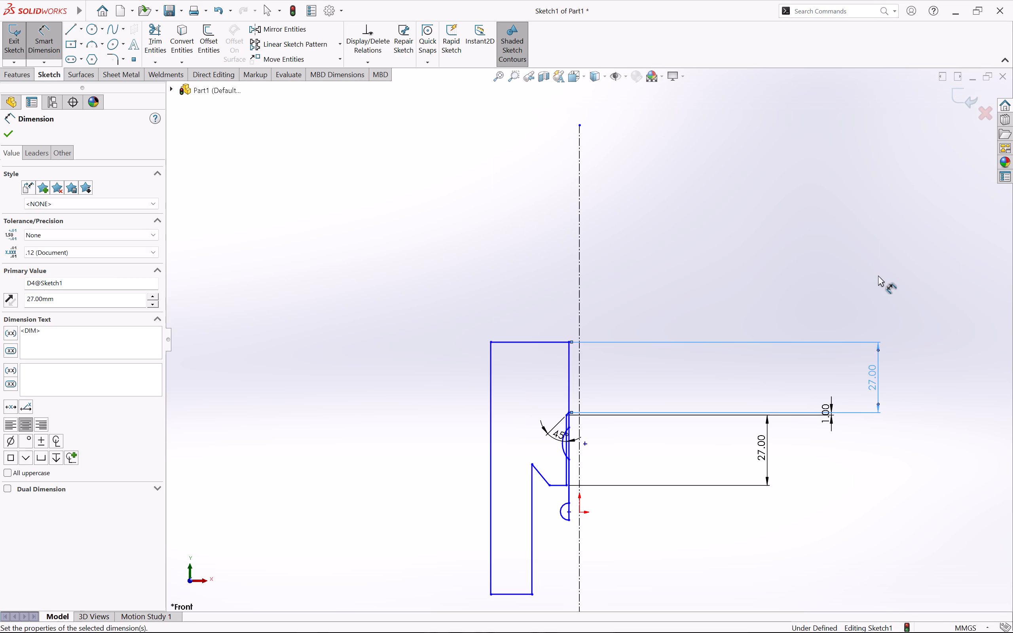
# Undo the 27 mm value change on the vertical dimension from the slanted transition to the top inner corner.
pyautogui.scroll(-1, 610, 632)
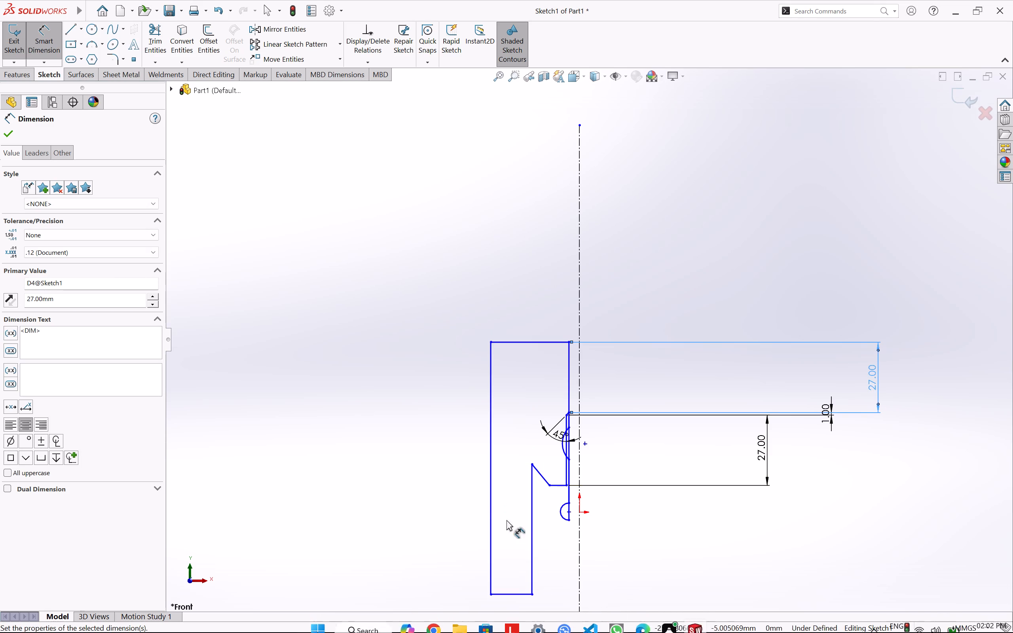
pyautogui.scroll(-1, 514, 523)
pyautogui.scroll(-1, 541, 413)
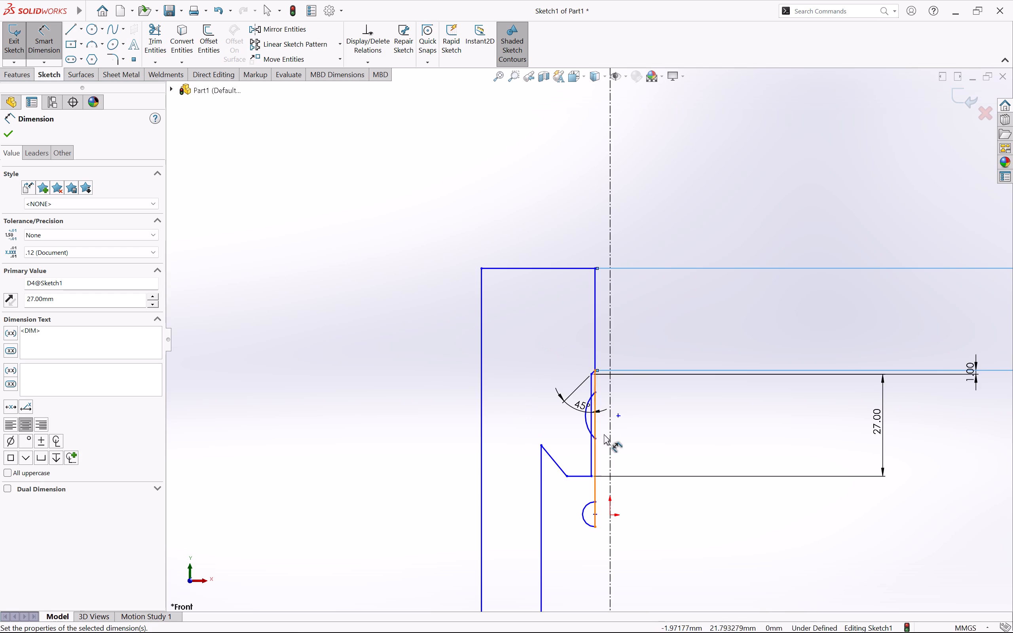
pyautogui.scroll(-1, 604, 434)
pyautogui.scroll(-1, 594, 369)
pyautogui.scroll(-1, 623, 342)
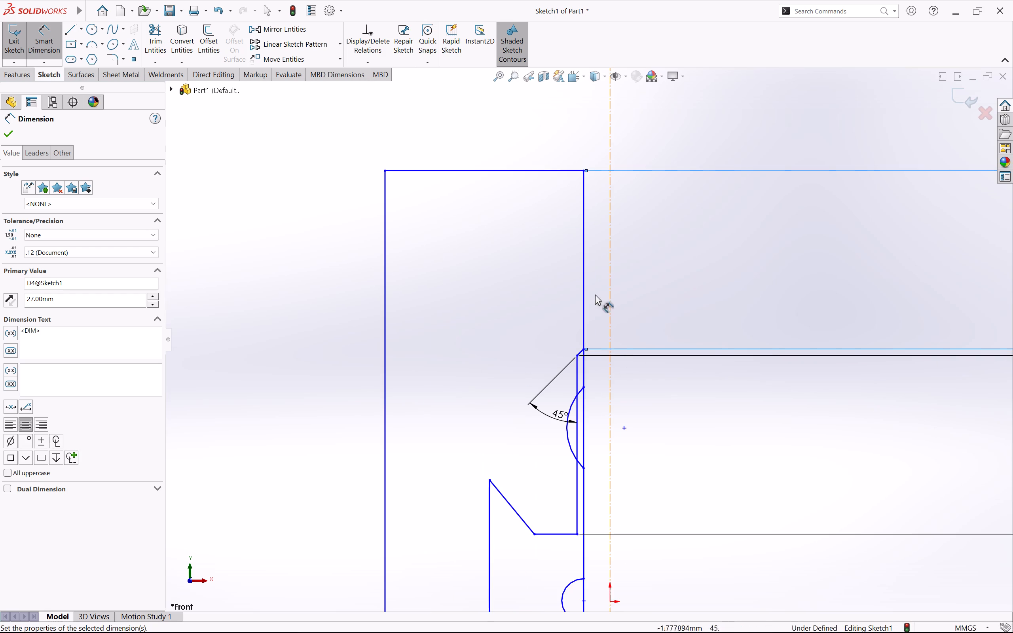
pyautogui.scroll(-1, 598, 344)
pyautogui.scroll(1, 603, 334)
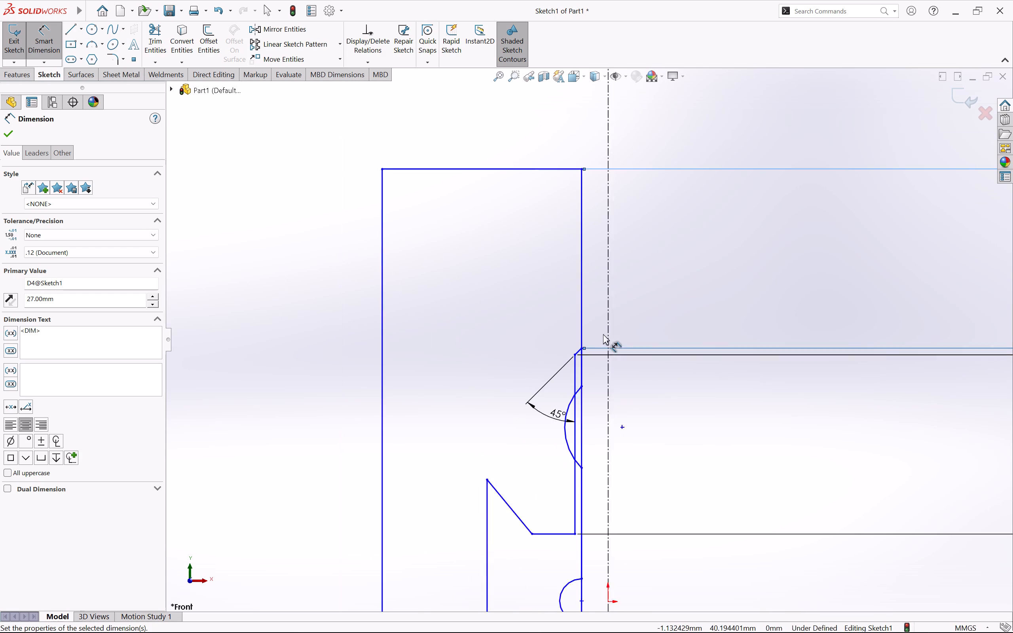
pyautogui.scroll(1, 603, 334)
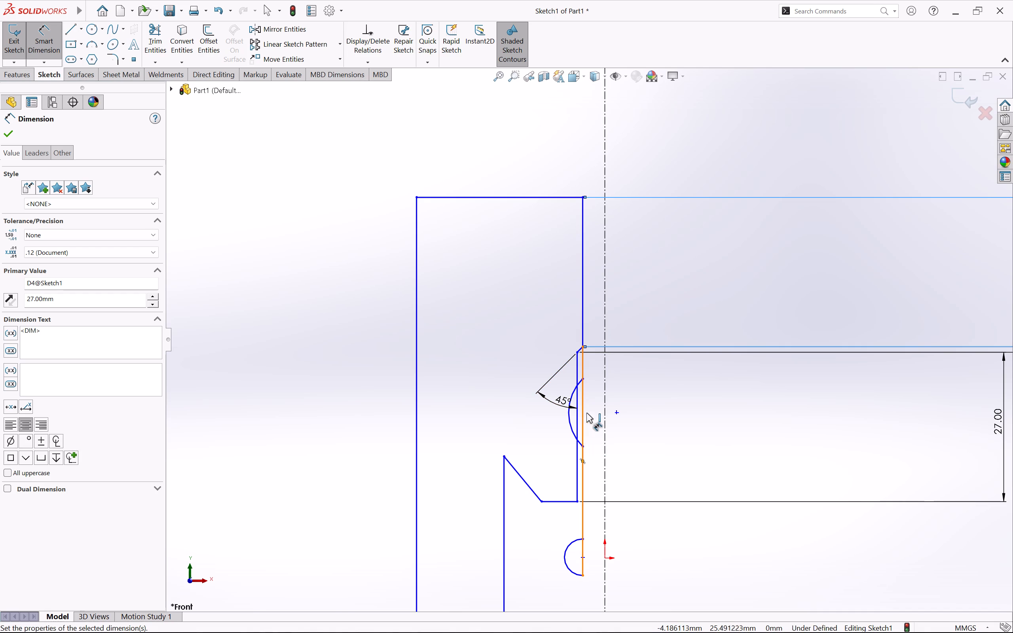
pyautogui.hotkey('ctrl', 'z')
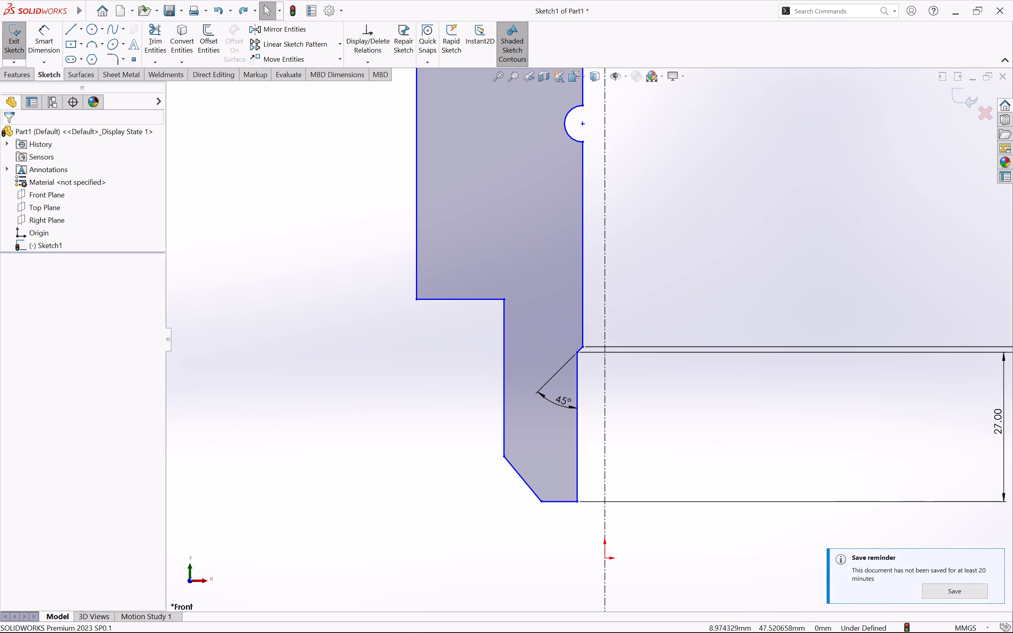
# Dimension the vertical inner wall segment between the top edge and the upper arc, keeping its drawn length.
pyautogui.scroll(5, 654, 295)
pyautogui.moveTo(660, 276); pyautogui.dragTo(675, 187, button='right')
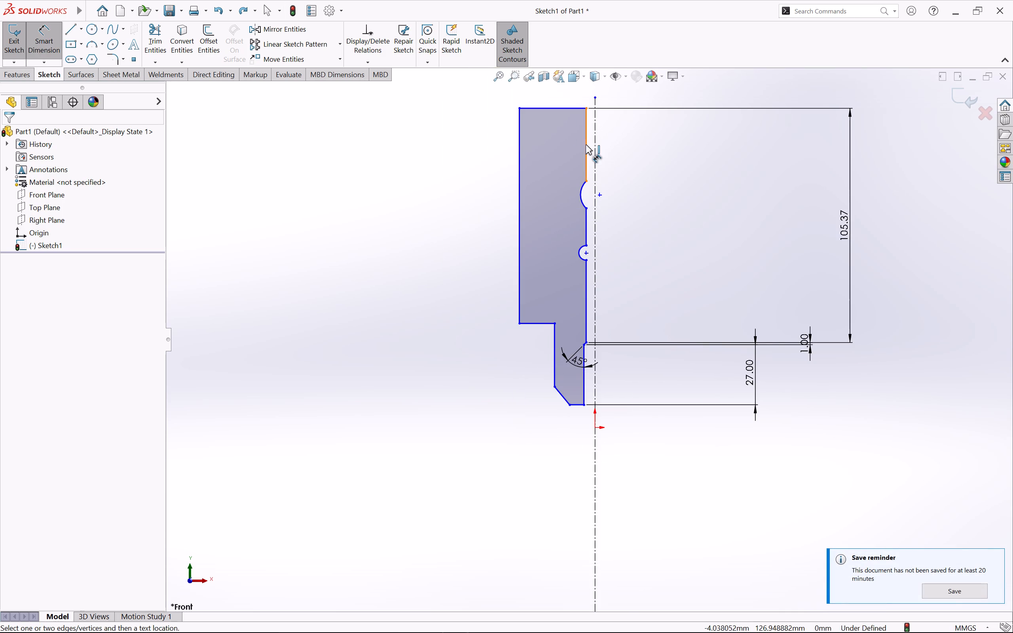
pyautogui.click(586, 144)
pyautogui.click(407, 140)
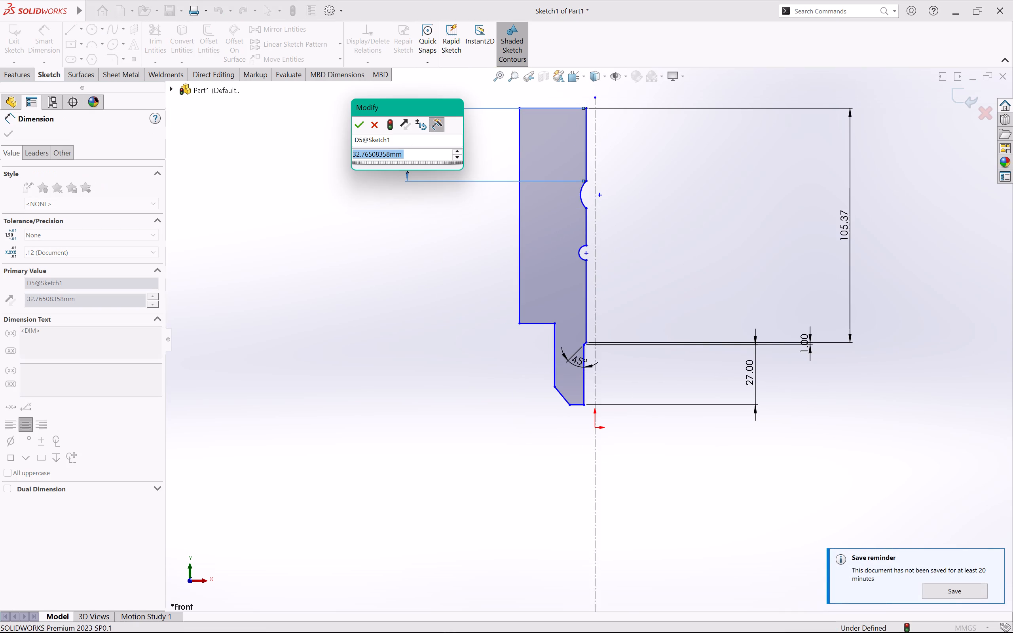
pyautogui.press('BackSpace')
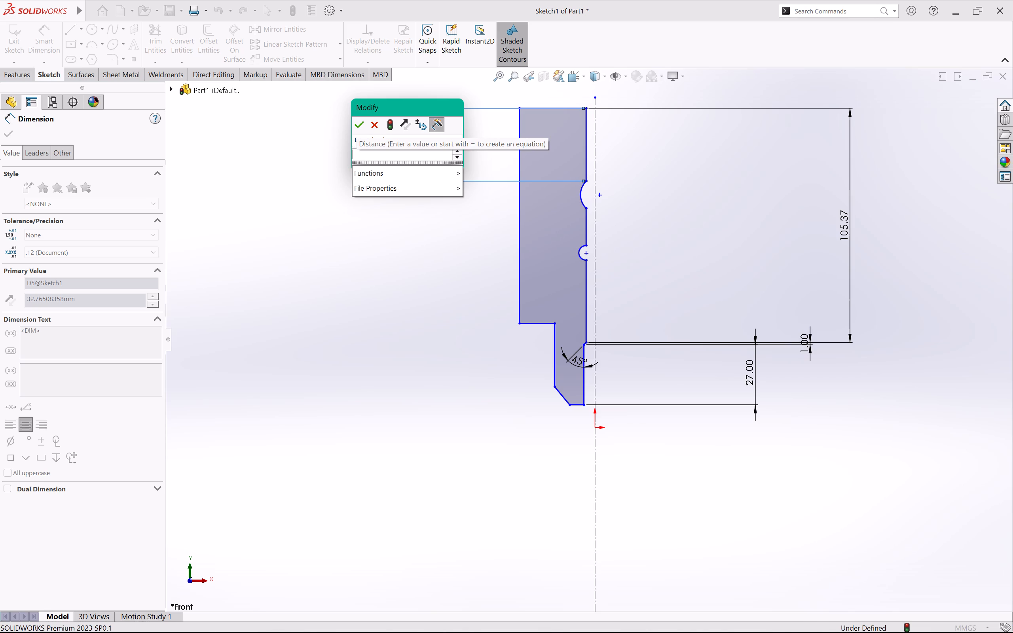
pyautogui.click(375, 128)
pyautogui.click(394, 140)
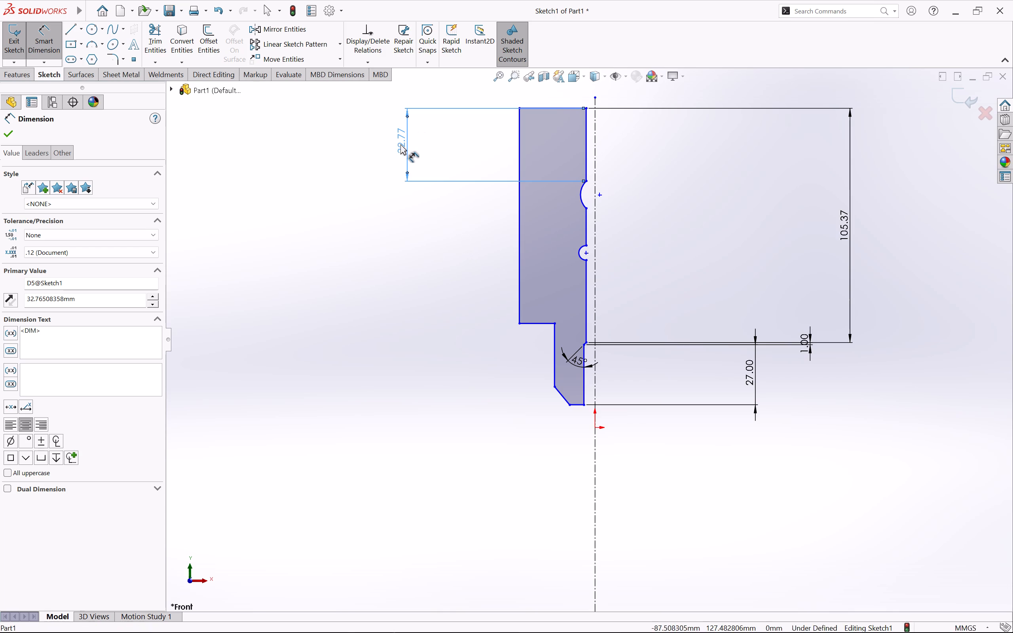
# Delete the vertical dimension on the inner wall segment between the top edge and the upper arc.
pyautogui.click(400, 144)
pyautogui.press('Delete')
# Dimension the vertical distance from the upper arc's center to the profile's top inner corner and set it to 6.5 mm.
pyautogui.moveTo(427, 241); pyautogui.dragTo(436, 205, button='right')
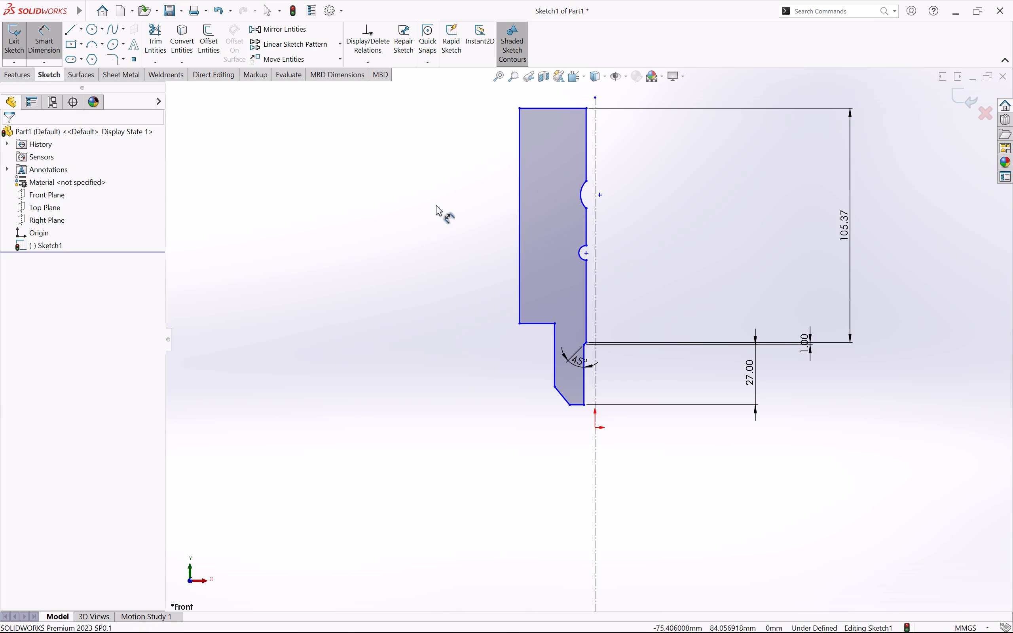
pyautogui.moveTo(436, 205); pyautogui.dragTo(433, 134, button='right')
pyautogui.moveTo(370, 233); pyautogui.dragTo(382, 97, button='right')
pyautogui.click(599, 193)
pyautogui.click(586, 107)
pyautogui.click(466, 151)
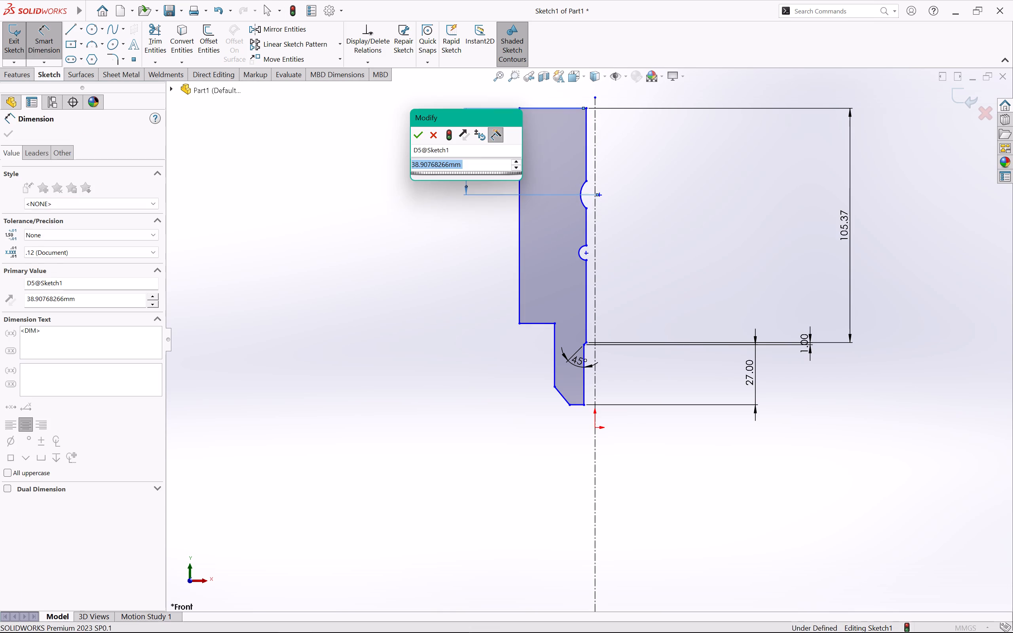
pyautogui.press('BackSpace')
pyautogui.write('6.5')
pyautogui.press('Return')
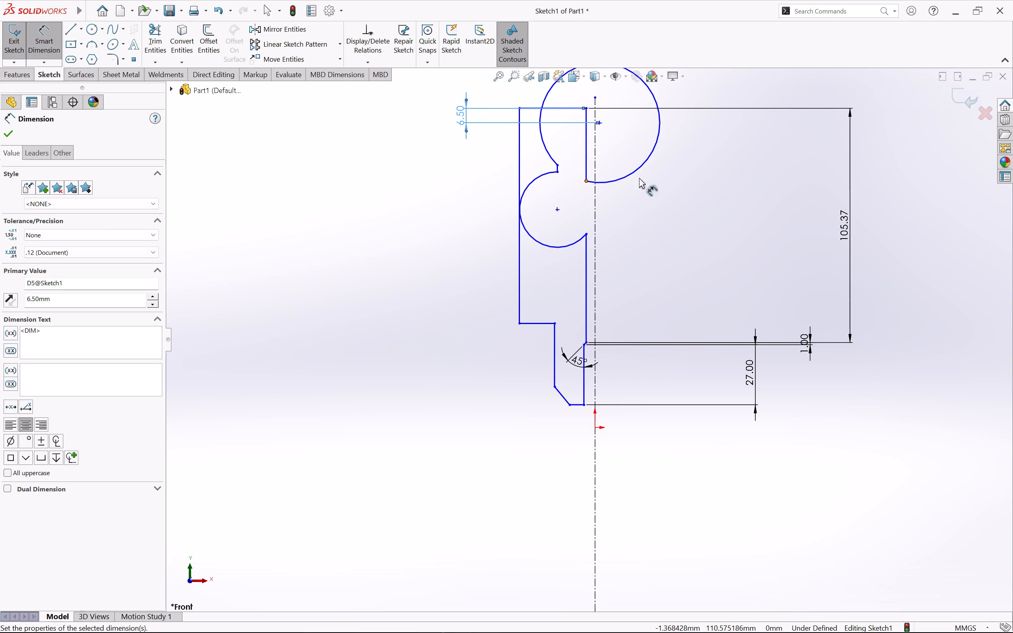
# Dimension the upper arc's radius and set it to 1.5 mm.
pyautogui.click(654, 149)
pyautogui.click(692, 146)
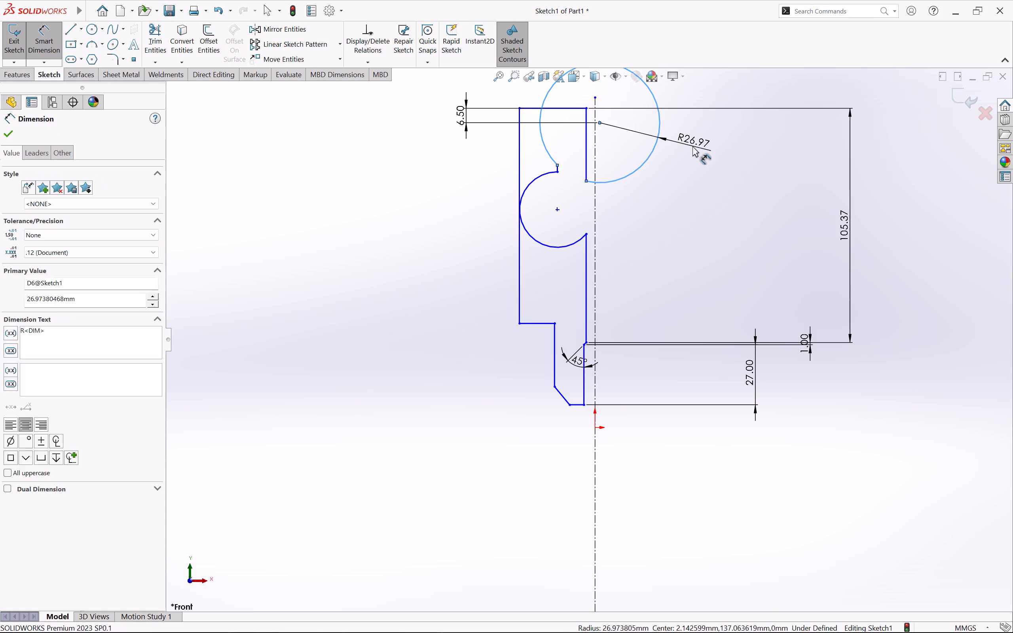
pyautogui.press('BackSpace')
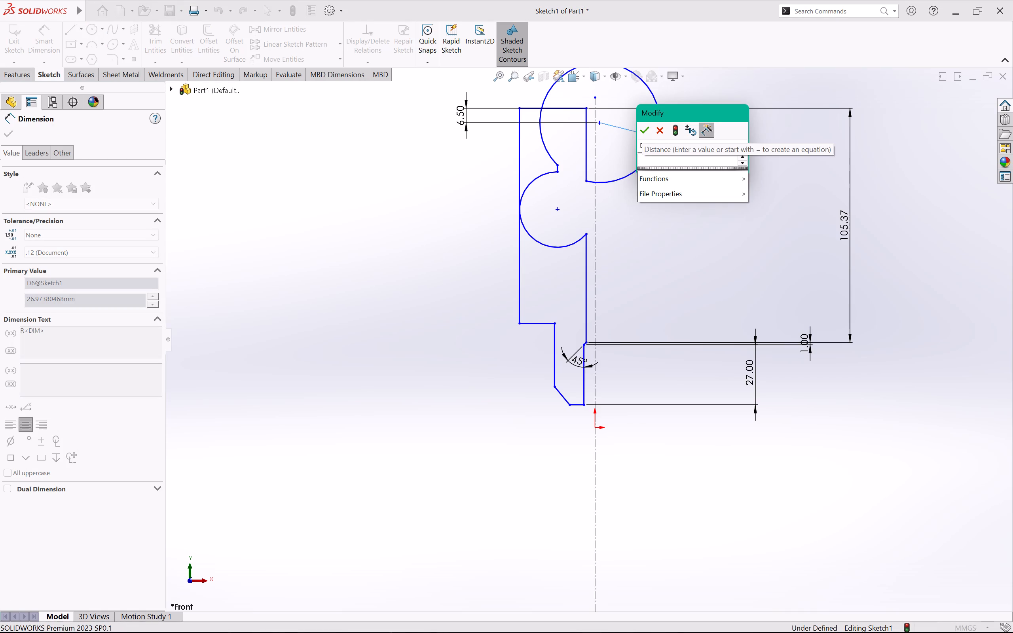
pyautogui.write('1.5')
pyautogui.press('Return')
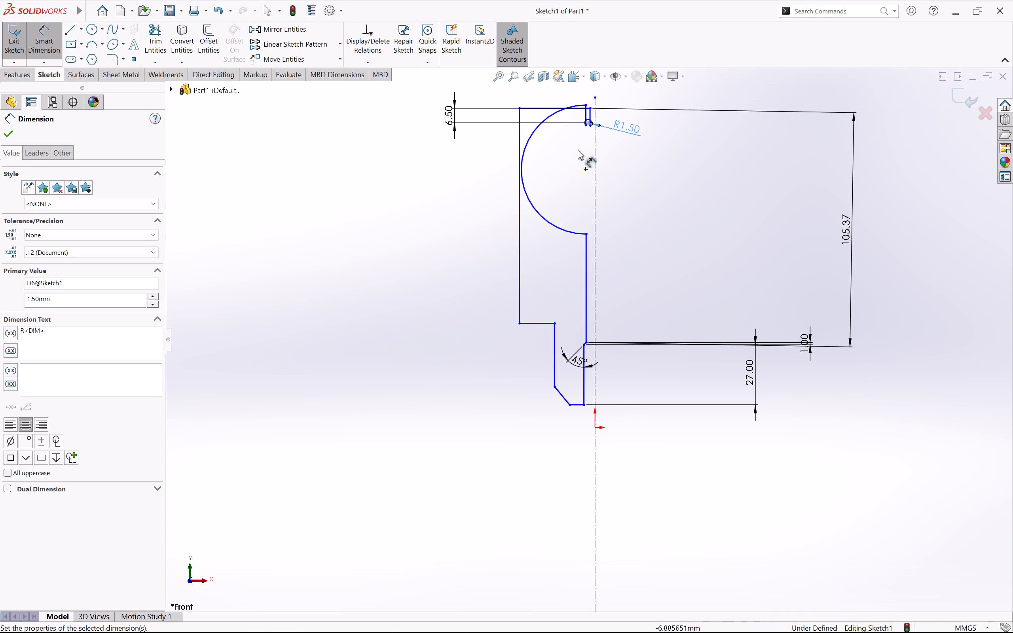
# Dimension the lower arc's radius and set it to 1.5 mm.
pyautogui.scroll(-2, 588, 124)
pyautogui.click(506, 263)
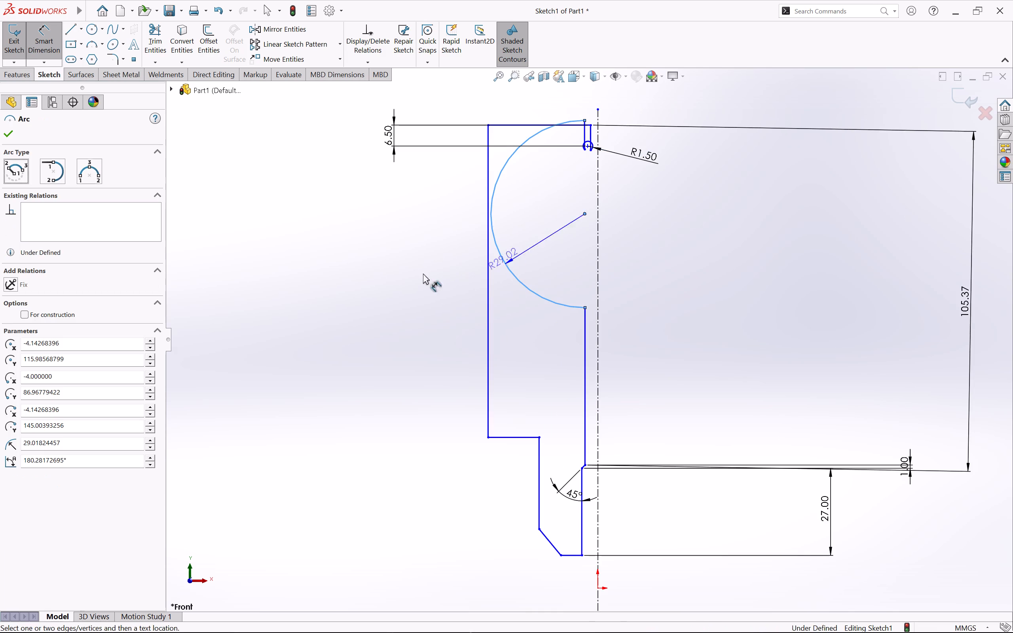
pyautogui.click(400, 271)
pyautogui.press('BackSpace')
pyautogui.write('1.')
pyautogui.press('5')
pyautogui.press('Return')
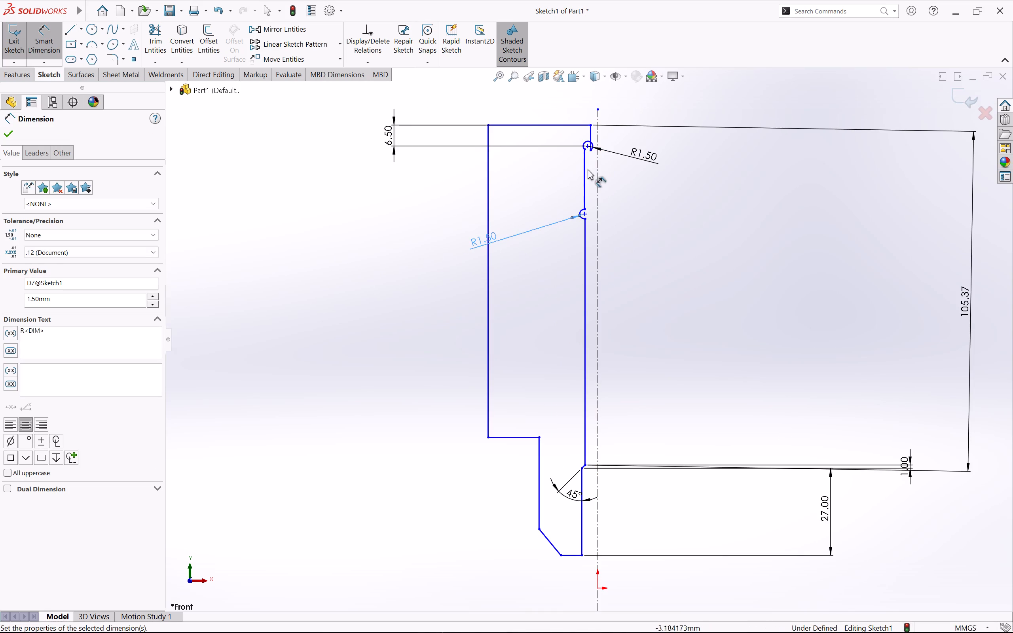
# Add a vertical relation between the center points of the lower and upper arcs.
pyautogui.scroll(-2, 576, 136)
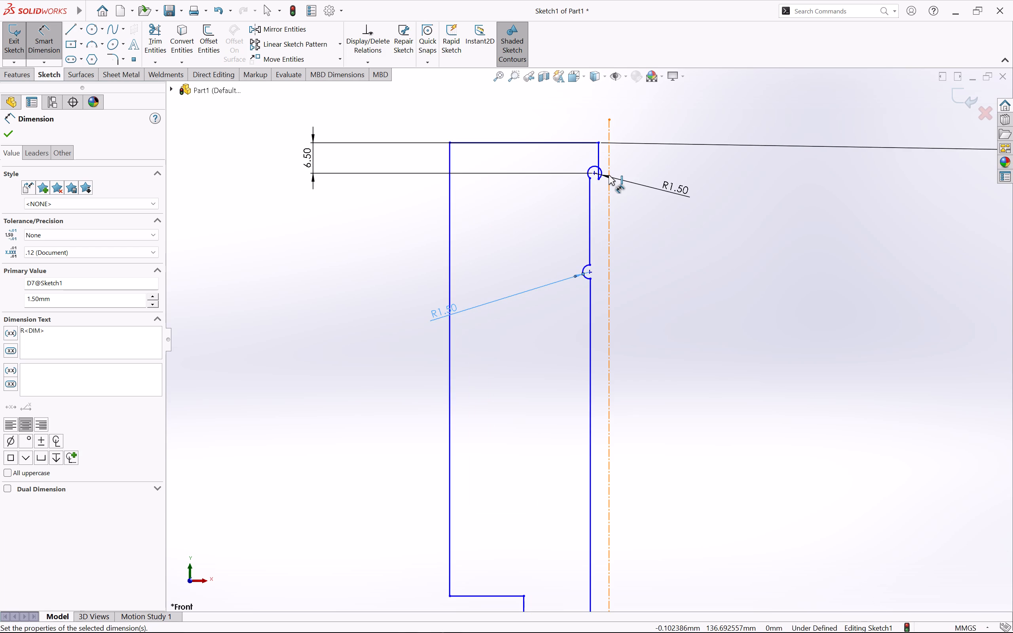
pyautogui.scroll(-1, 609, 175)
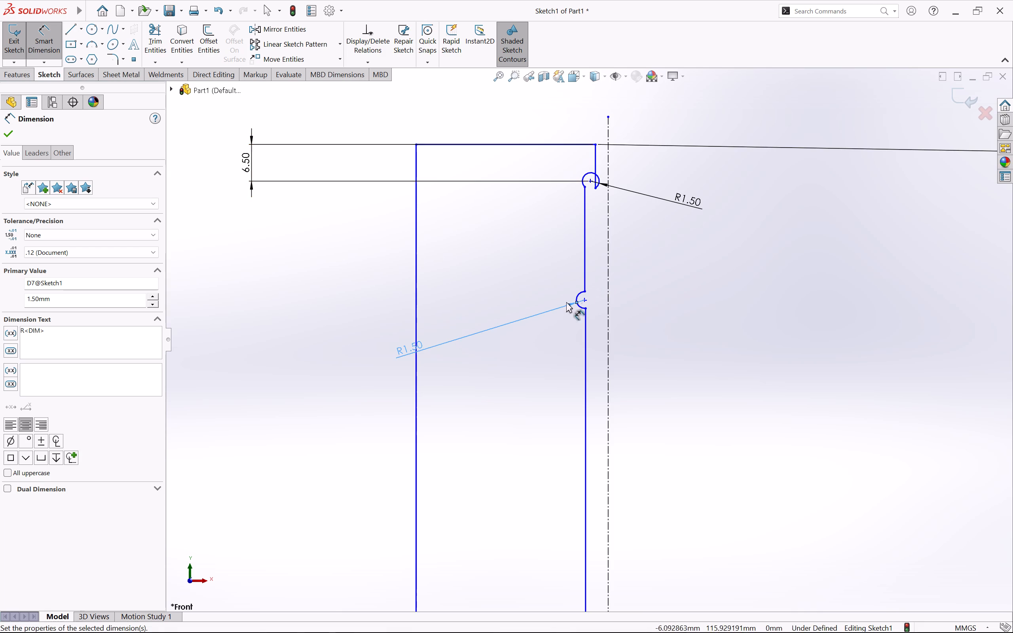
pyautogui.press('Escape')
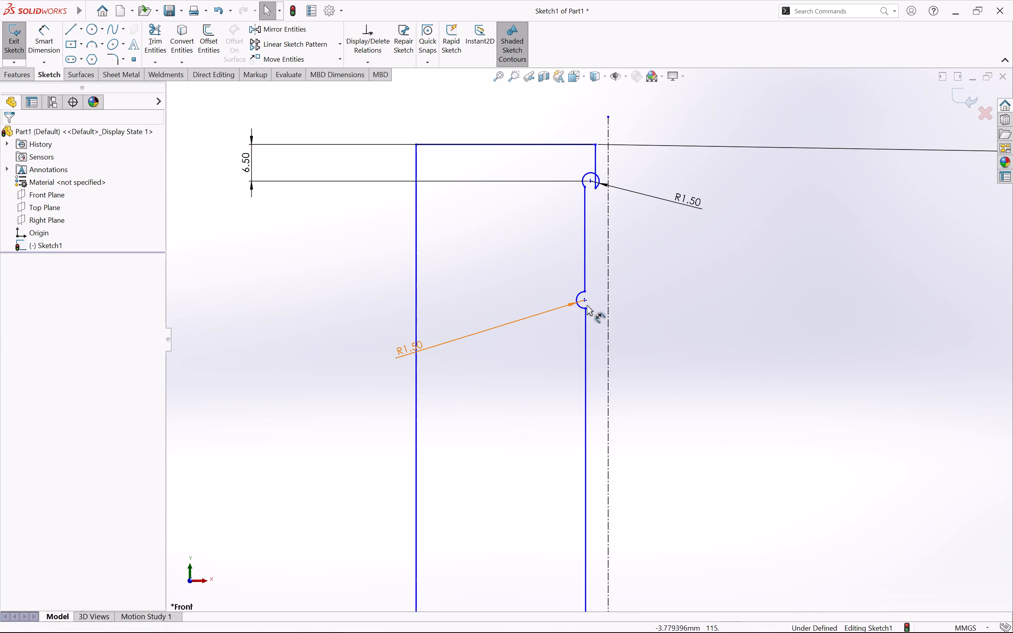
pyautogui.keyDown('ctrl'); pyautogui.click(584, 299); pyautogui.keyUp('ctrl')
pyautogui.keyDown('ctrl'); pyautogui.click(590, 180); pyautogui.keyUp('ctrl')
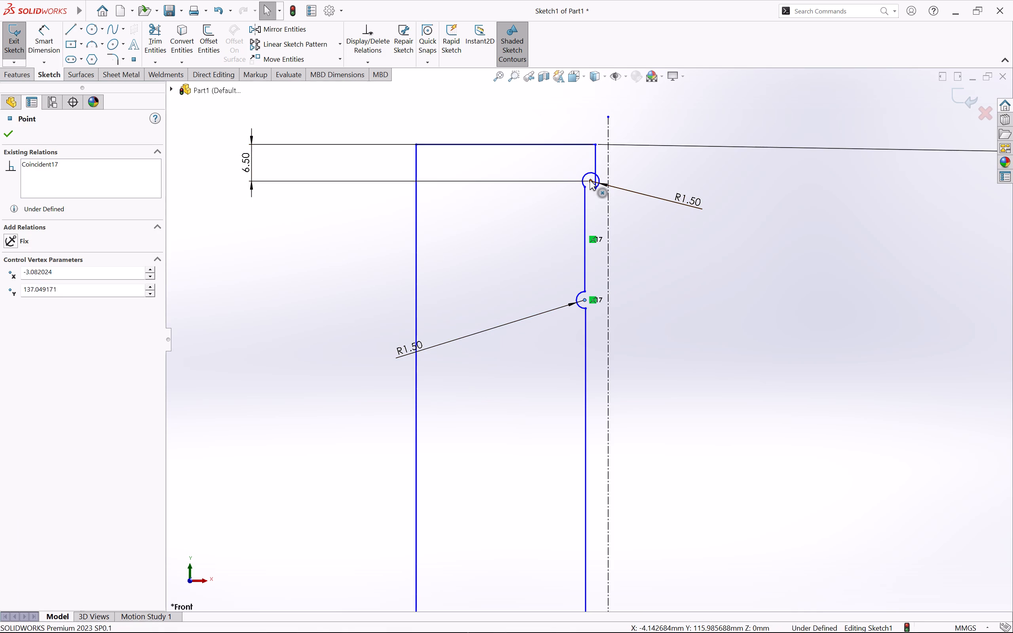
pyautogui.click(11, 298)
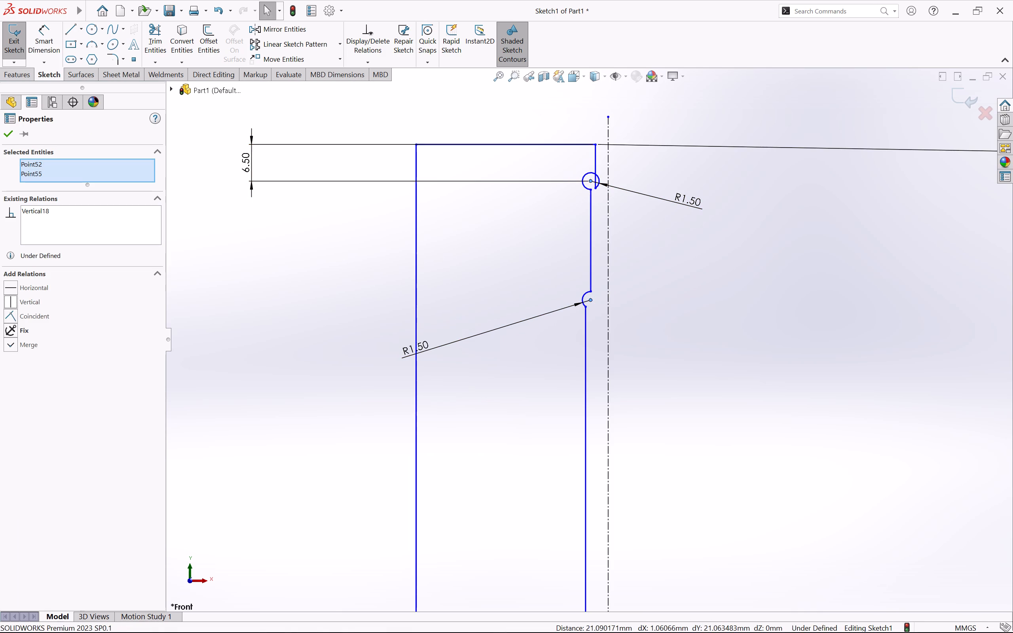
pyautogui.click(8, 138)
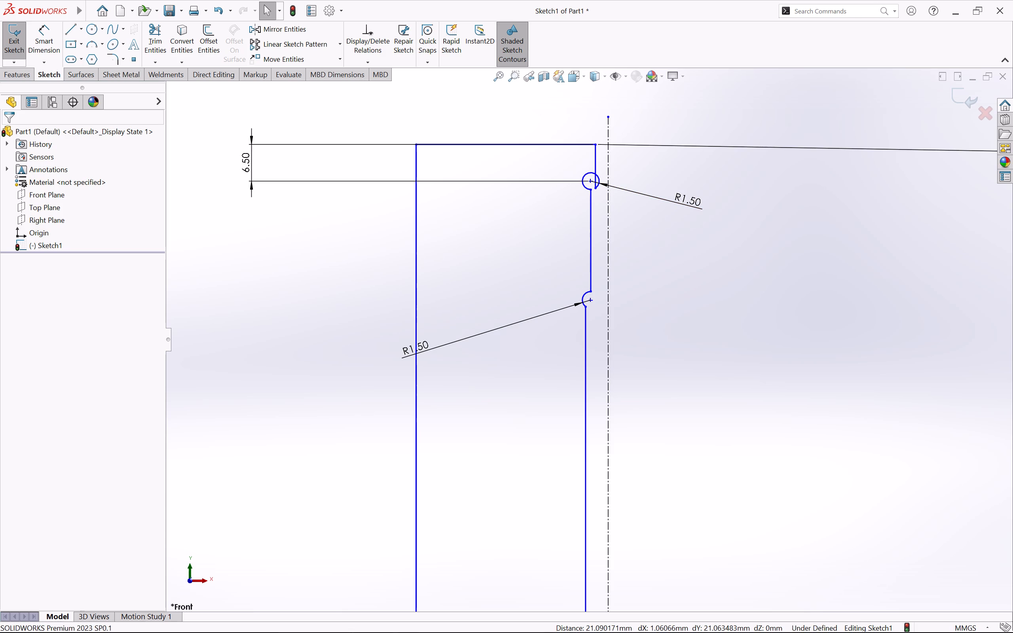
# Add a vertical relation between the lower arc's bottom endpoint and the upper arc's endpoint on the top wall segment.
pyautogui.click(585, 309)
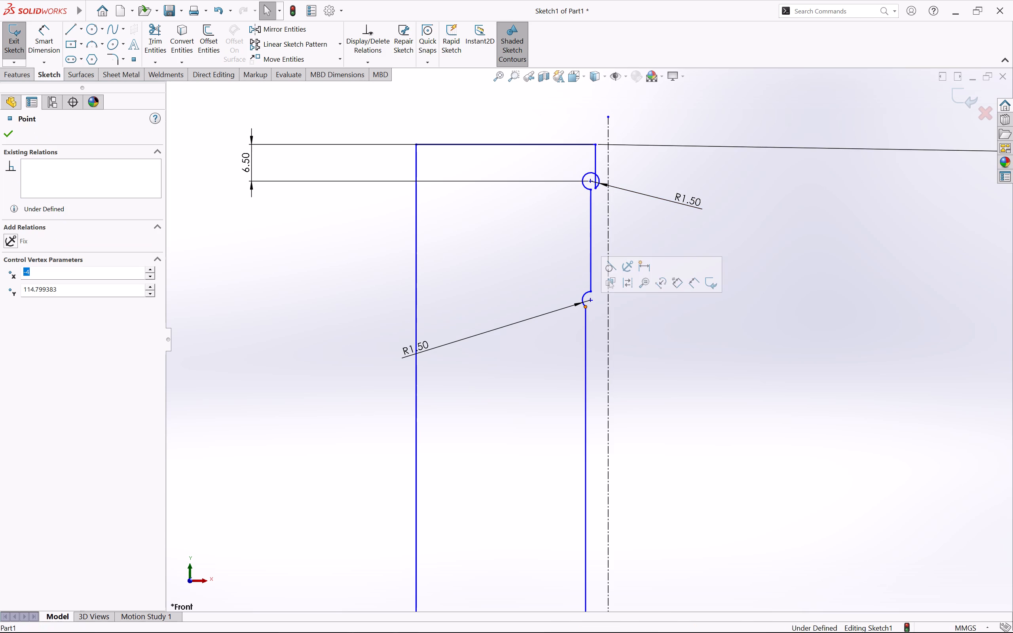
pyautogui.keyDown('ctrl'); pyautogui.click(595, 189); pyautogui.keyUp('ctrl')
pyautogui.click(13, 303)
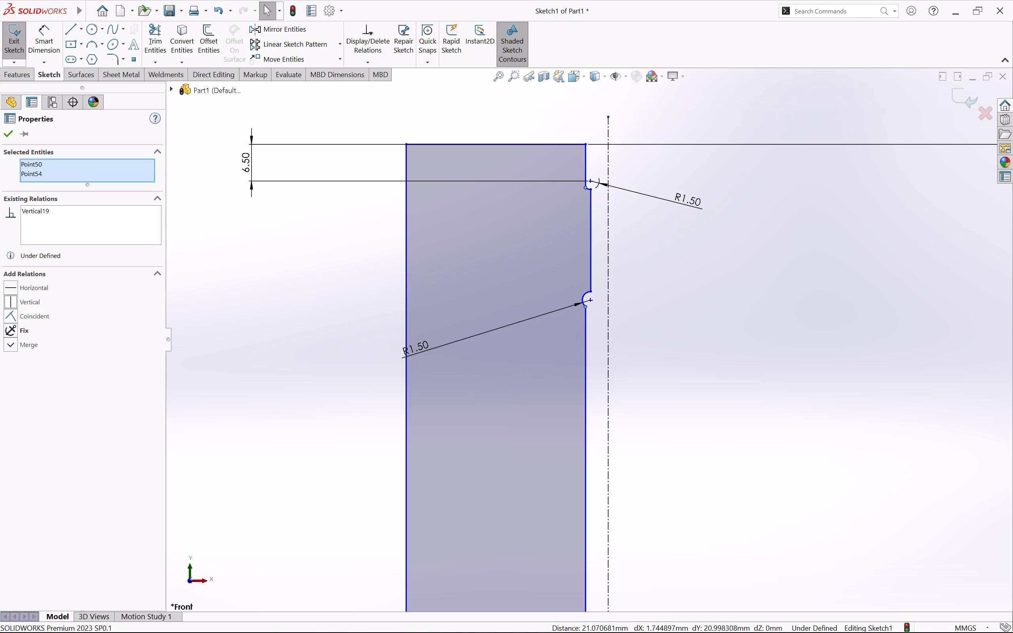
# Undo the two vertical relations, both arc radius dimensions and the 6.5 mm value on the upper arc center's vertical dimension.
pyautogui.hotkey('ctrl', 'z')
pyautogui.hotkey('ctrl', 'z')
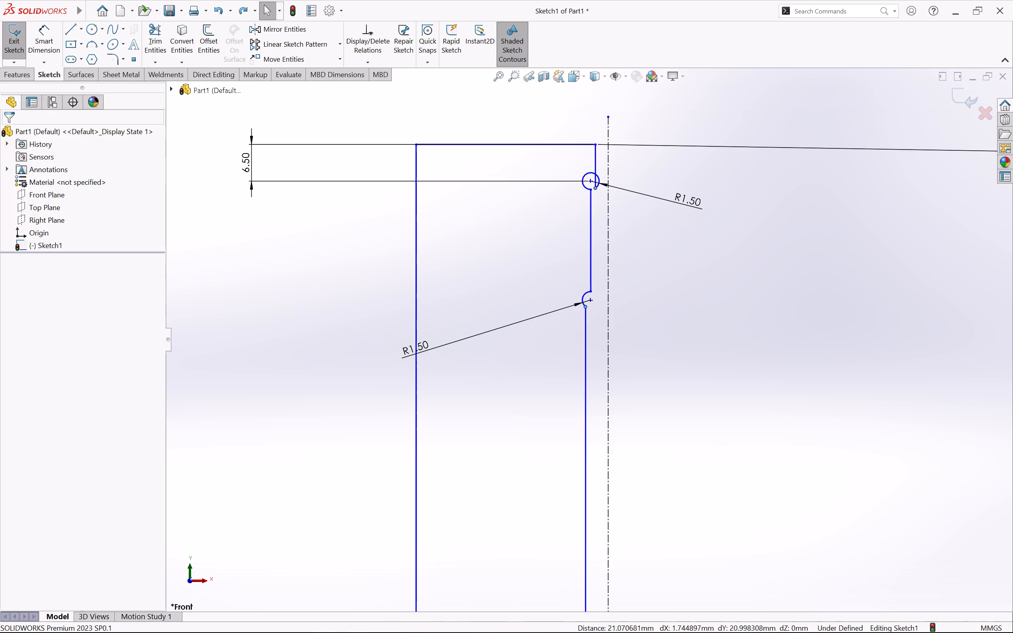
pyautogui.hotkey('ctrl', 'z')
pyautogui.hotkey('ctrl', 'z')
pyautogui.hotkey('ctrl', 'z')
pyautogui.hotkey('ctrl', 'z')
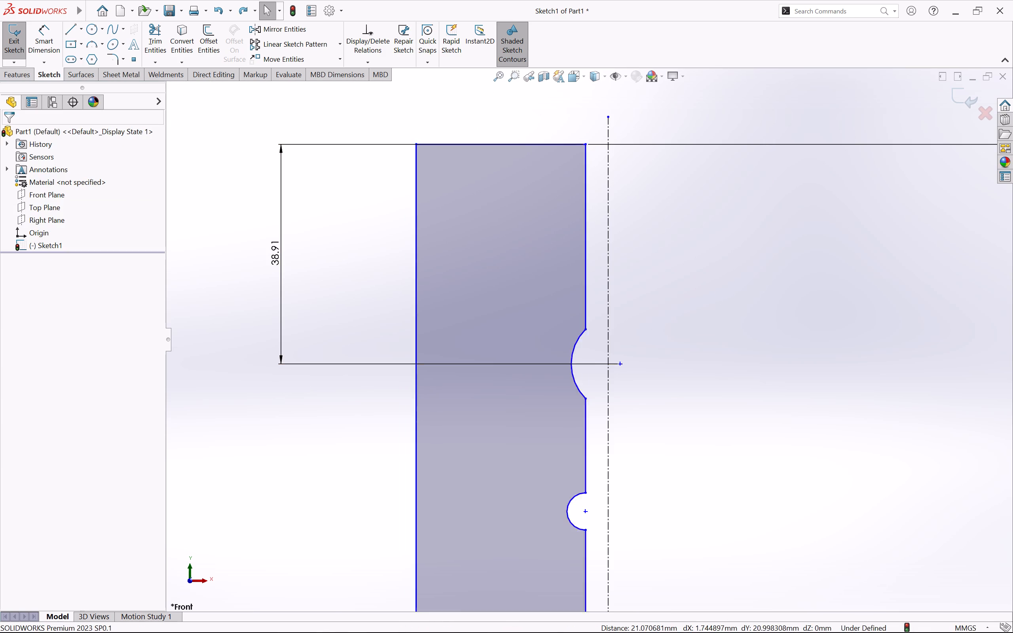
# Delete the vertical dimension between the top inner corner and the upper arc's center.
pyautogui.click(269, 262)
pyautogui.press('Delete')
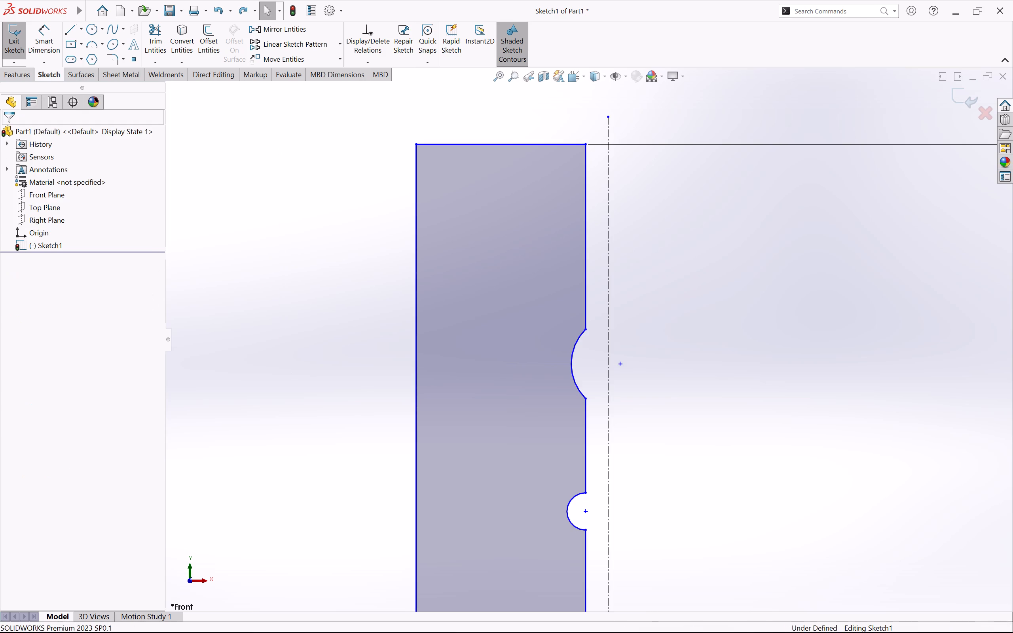
# Dimension the vertical distance from the top inner corner to the upper arc's top endpoint and set it to 5 mm.
pyautogui.moveTo(284, 316); pyautogui.dragTo(258, 211, button='right')
pyautogui.click(586, 146)
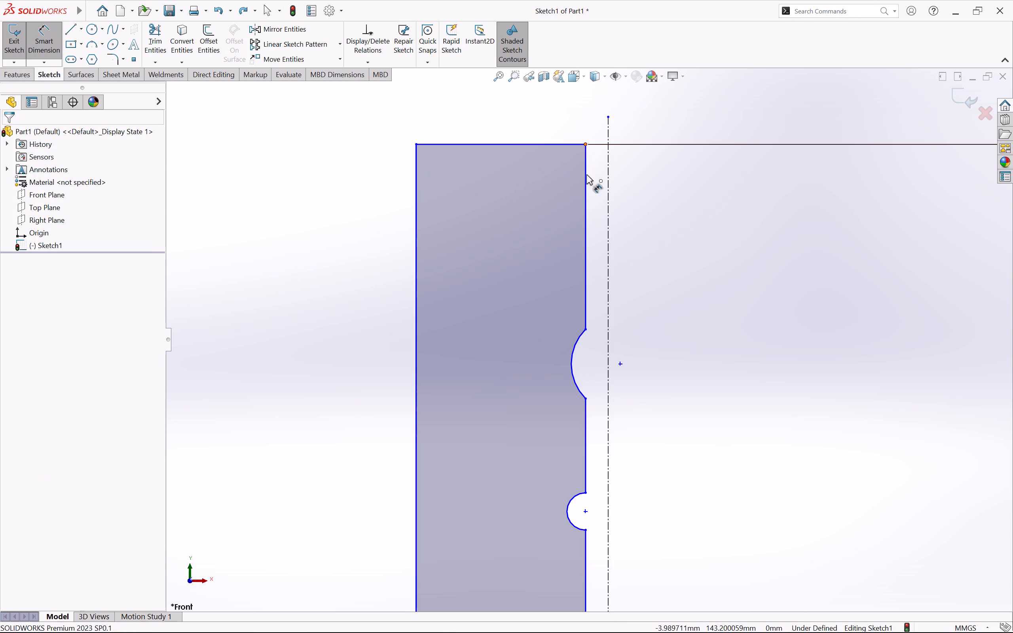
pyautogui.click(586, 331)
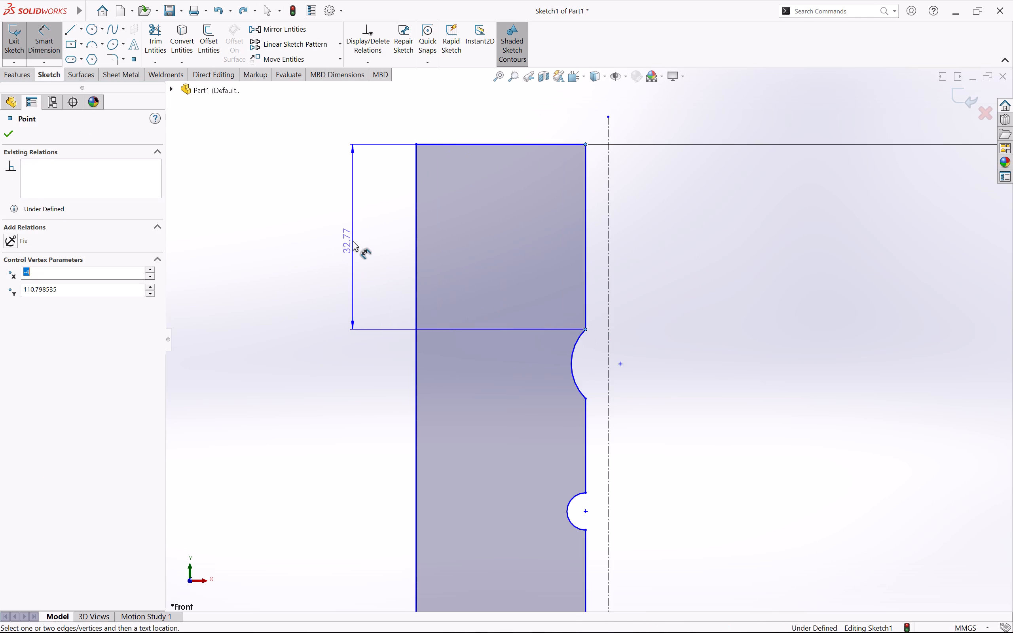
pyautogui.click(353, 241)
pyautogui.press('BackSpace')
pyautogui.press('5')
pyautogui.press('Return')
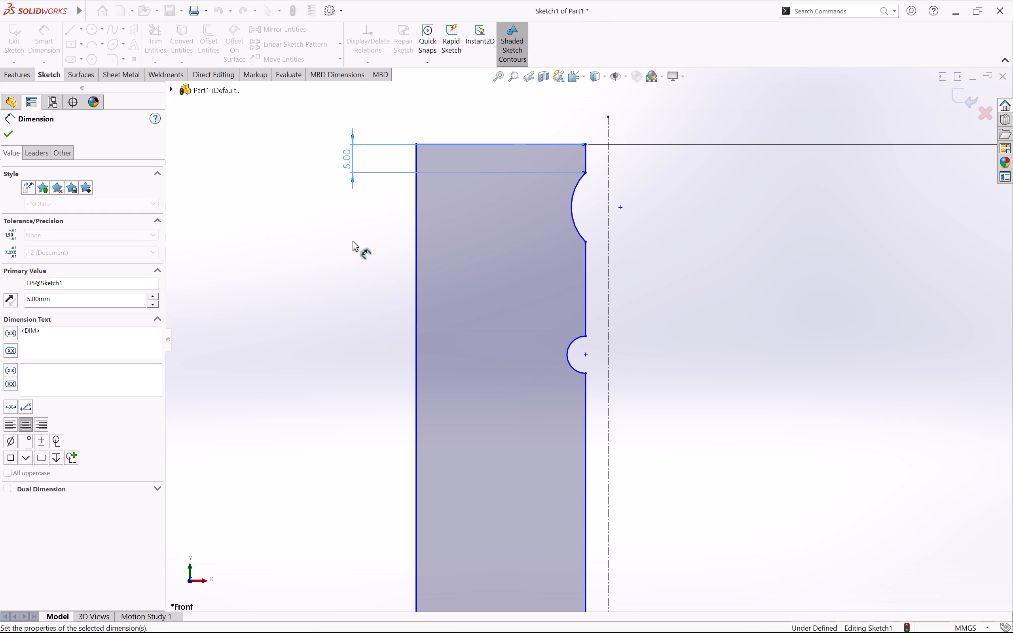
pyautogui.click(335, 255)
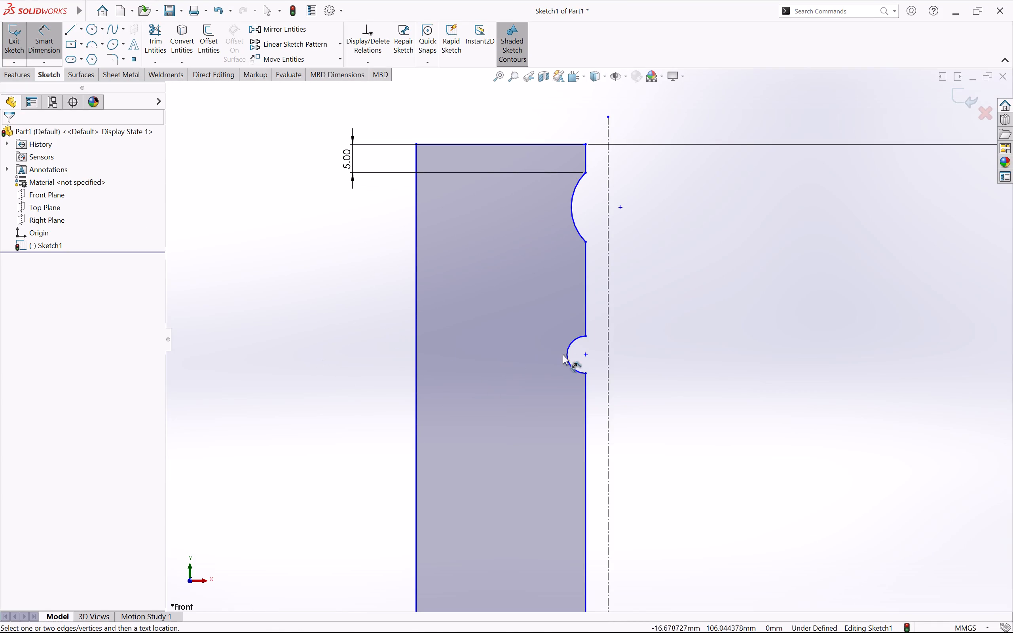
# Dimension the vertical distance between the two arc centers and set it to 10 mm.
pyautogui.click(586, 353)
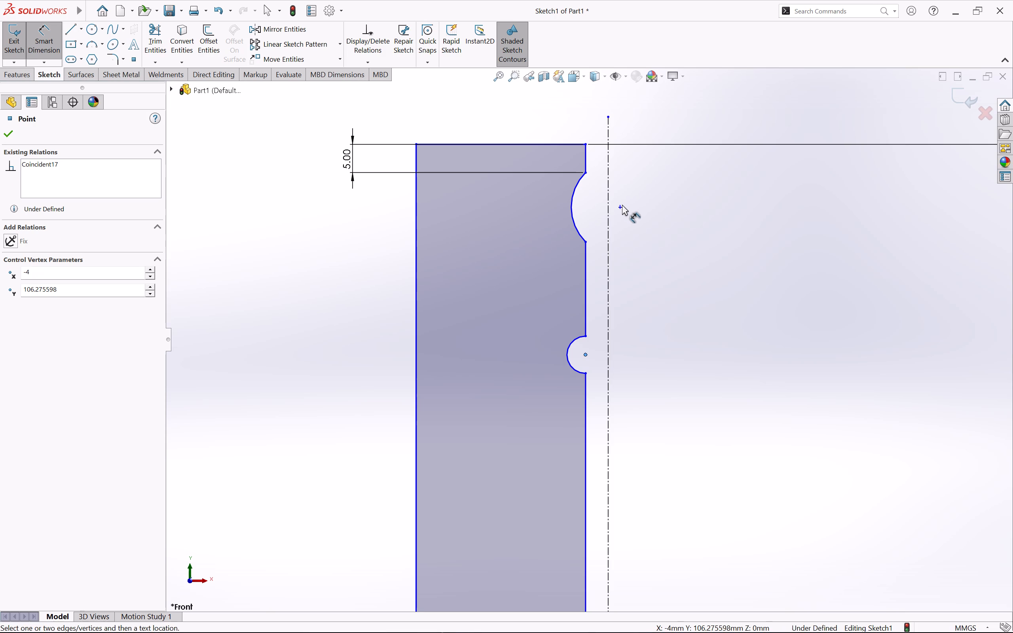
pyautogui.click(620, 208)
pyautogui.click(320, 261)
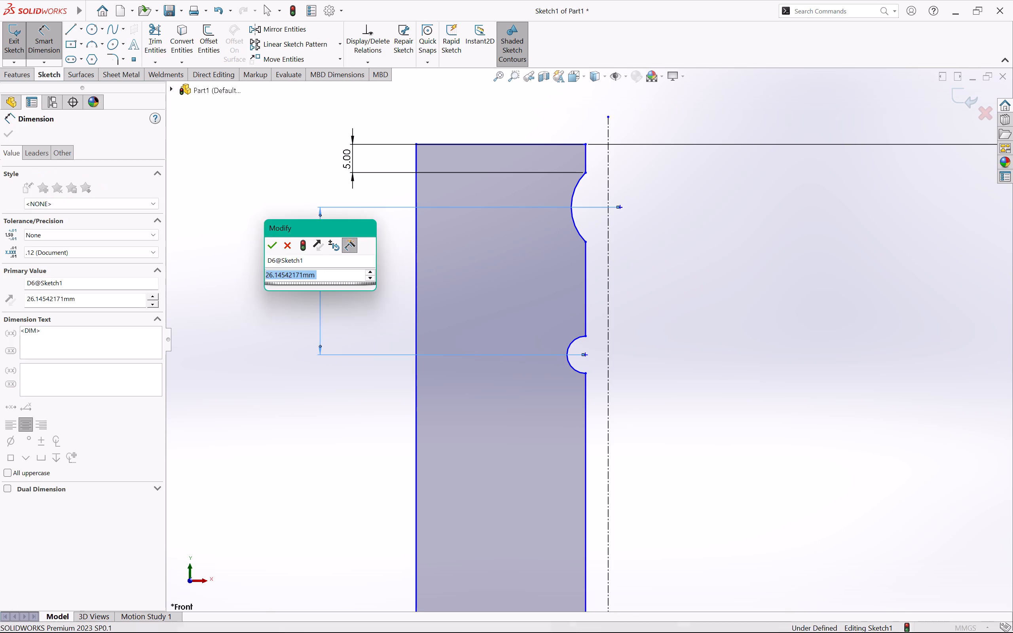
pyautogui.press('BackSpace')
pyautogui.write('10')
pyautogui.press('Return')
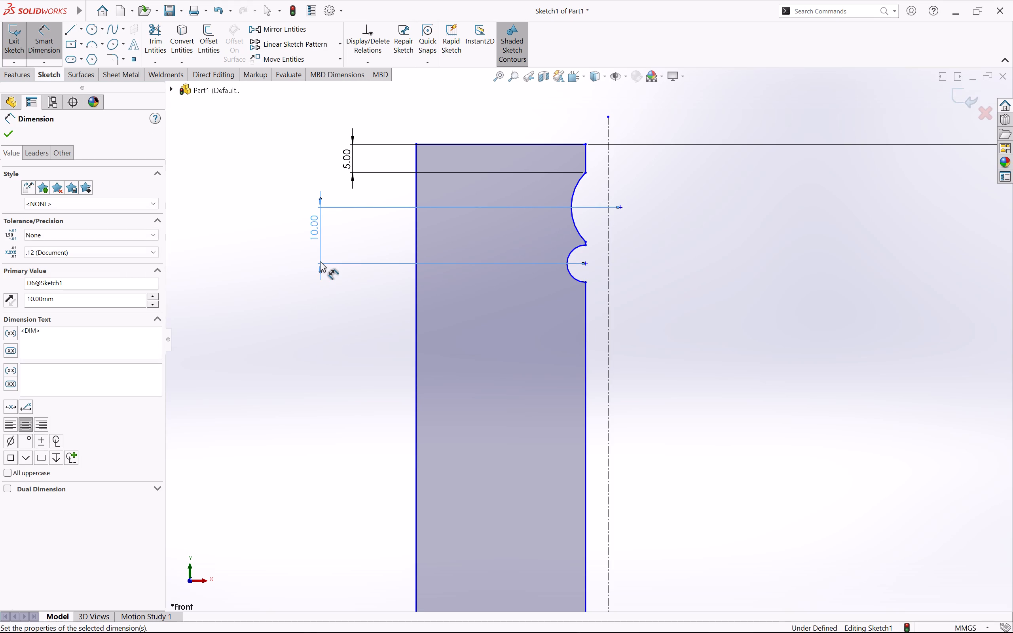
pyautogui.click(320, 261)
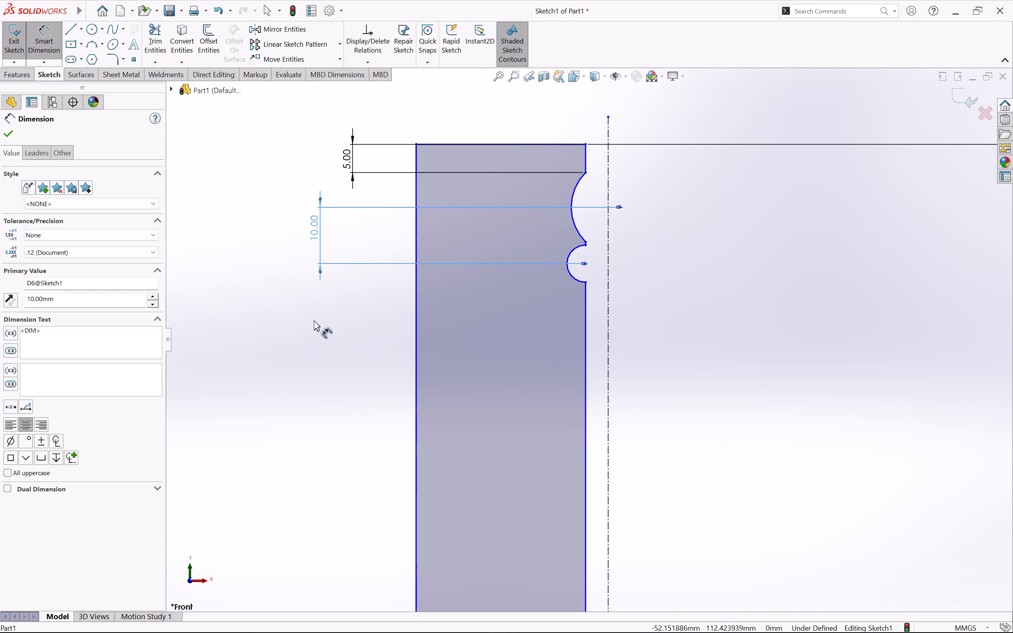
# Dimension the upper arc groove's radius and set it to 1.5 mm.
pyautogui.click(574, 221)
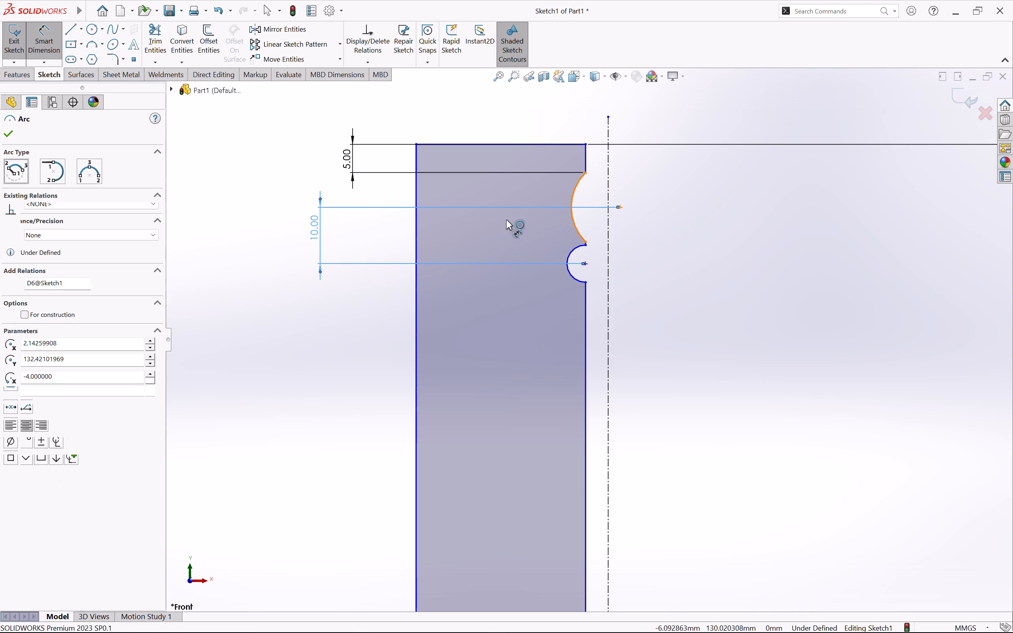
pyautogui.click(499, 226)
pyautogui.press('BackSpace')
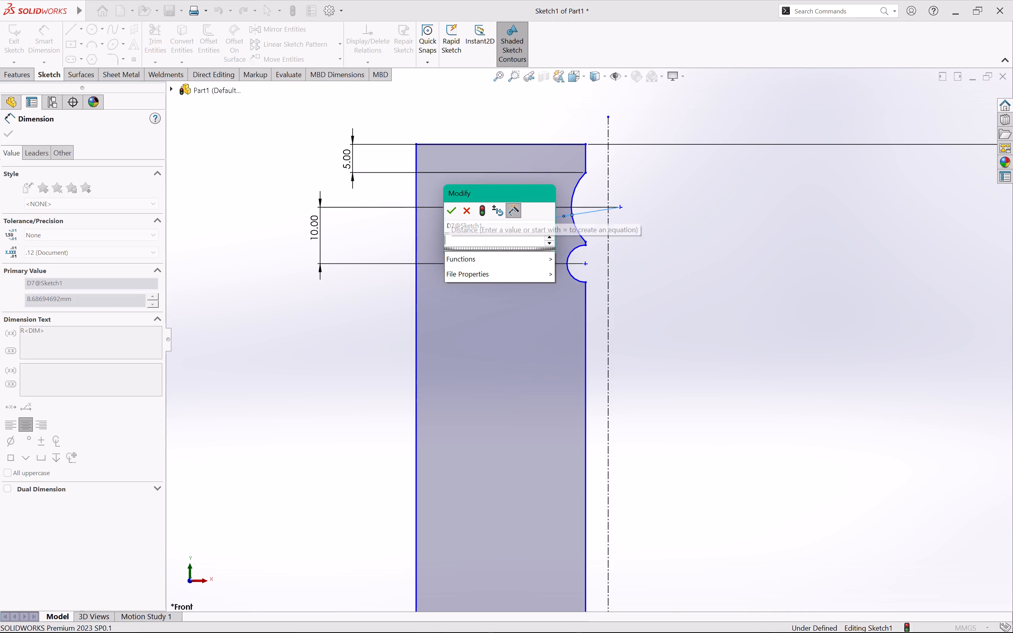
pyautogui.write('1.5')
pyautogui.press('Return')
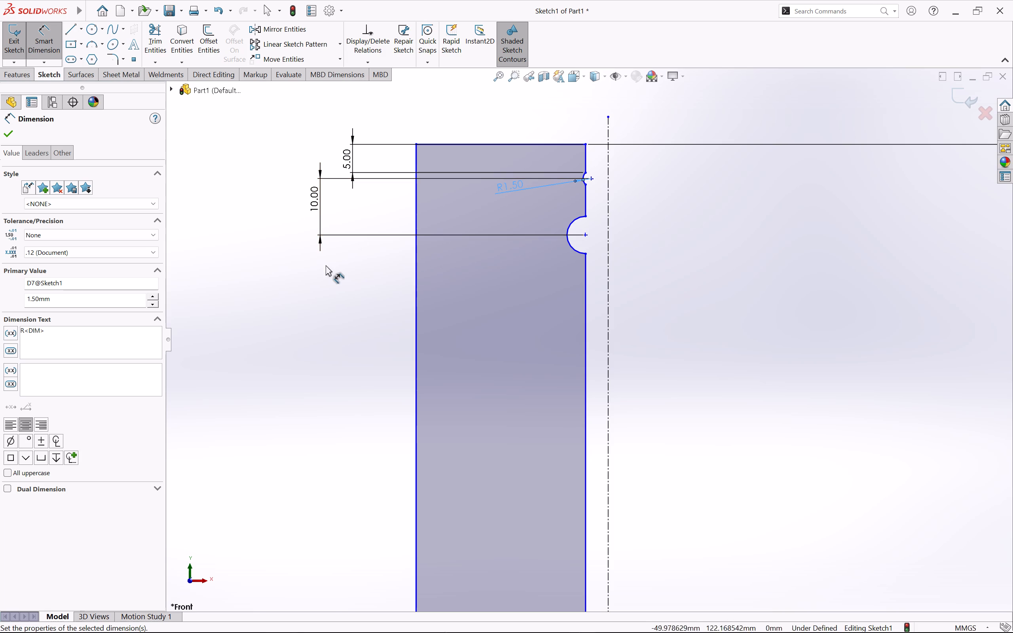
# Dimension the lower arc groove's radius and set it to 1.5 mm.
pyautogui.scroll(-2, 360, 323)
pyautogui.scroll(8, 360, 323)
pyautogui.scroll(-1, 389, 260)
pyautogui.scroll(-2, 765, 357)
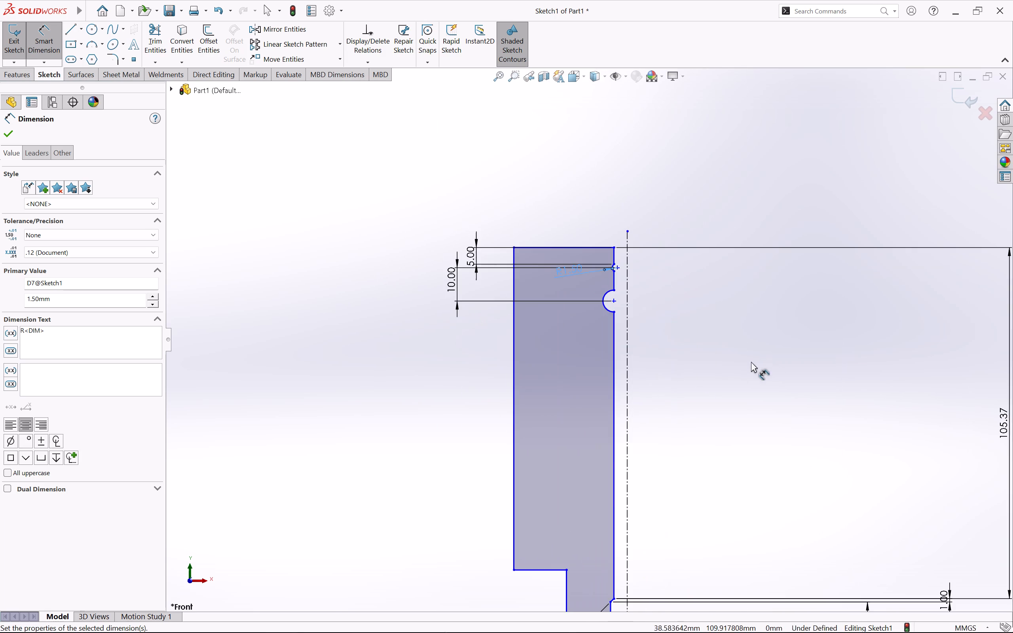
pyautogui.scroll(-1, 582, 290)
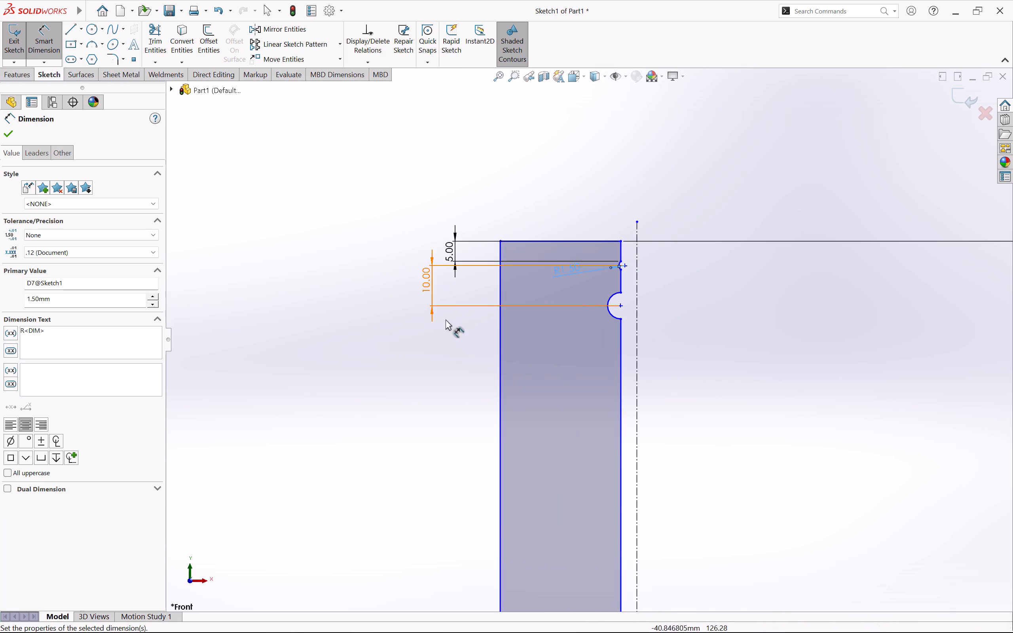
pyautogui.click(609, 315)
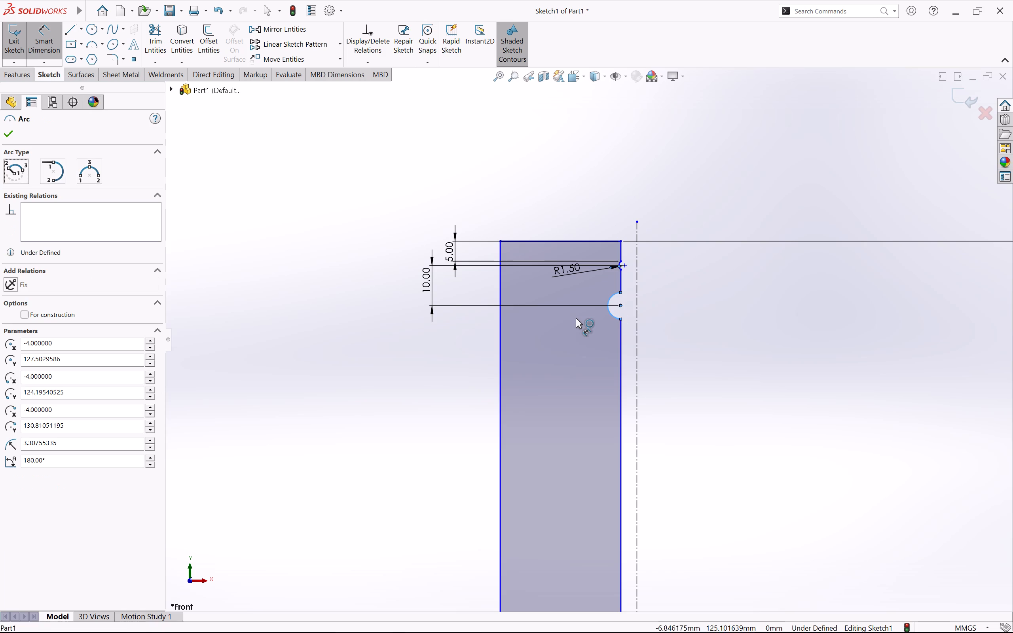
pyautogui.click(576, 318)
pyautogui.press('BackSpace')
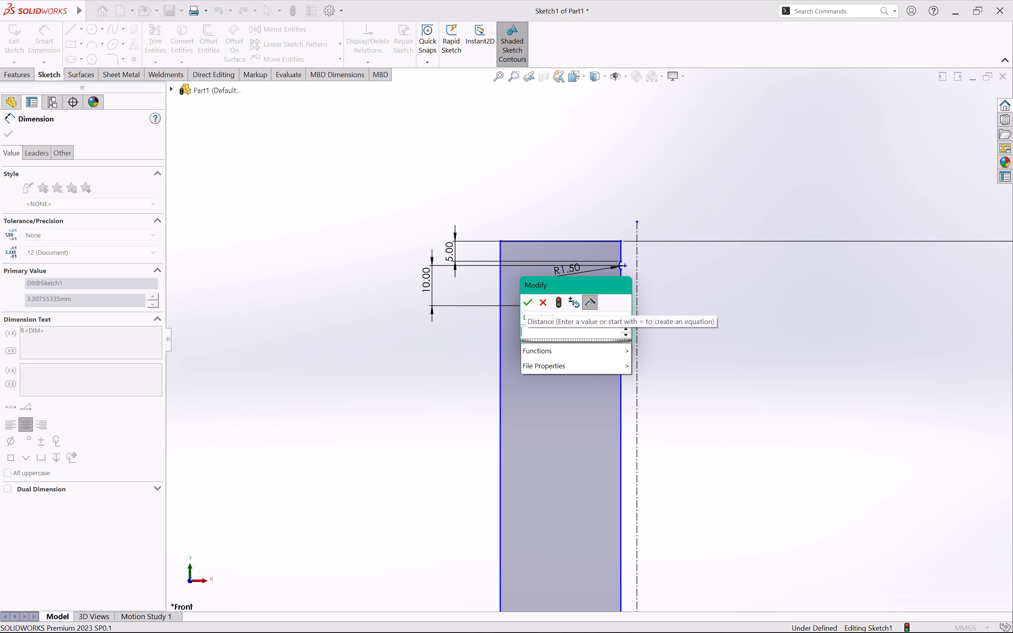
pyautogui.write('1.5')
pyautogui.press('Return')
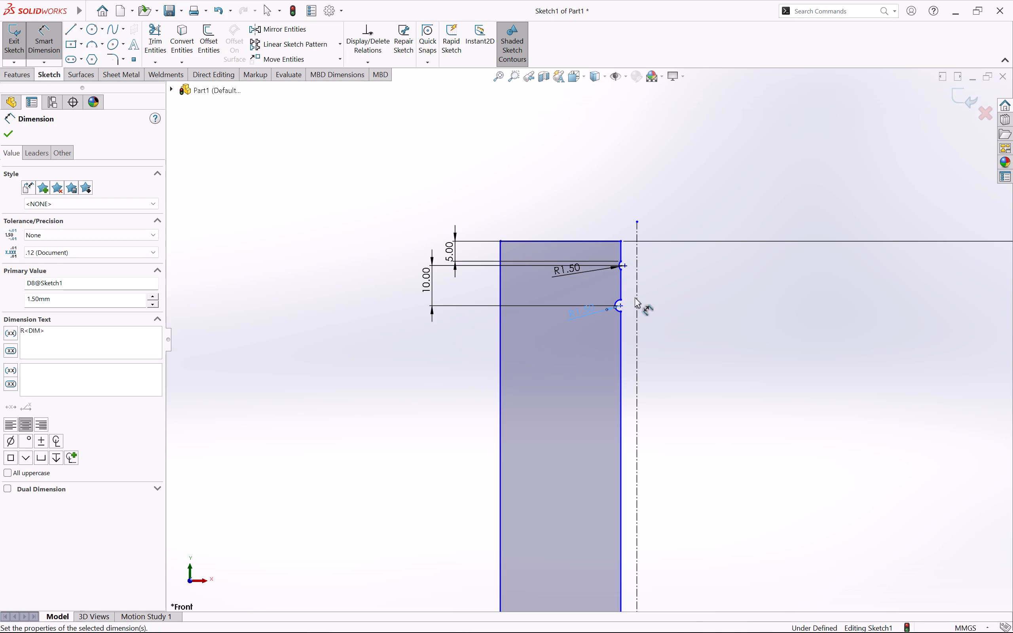
# Delete the upper arc groove's radius dimension and the 5 mm vertical dimension from the top inner corner.
pyautogui.scroll(-1, 655, 272)
pyautogui.scroll(-3, 626, 251)
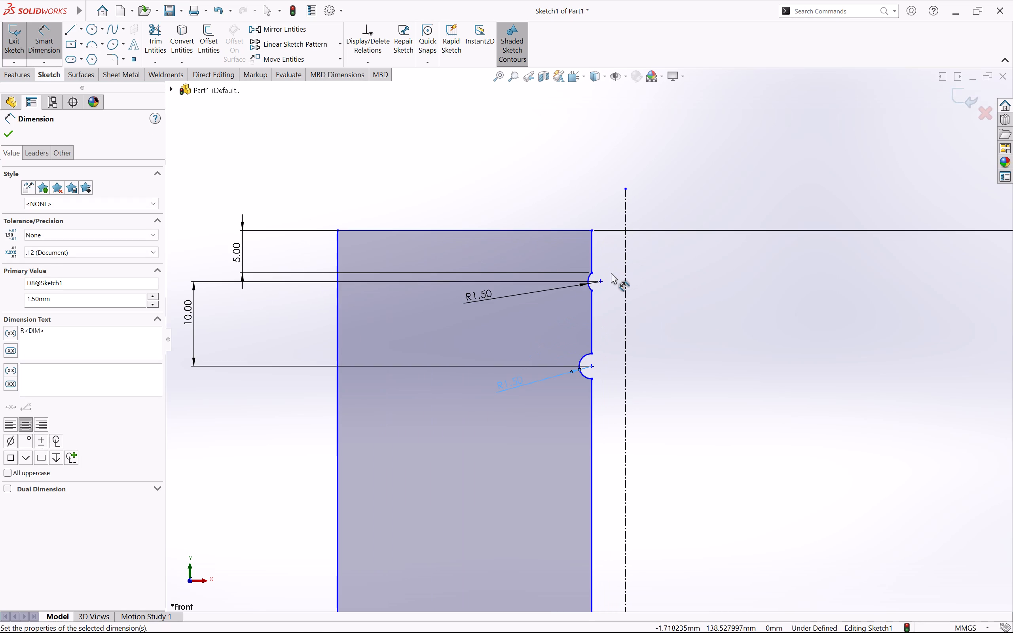
pyautogui.scroll(-1, 611, 273)
pyautogui.scroll(1, 611, 318)
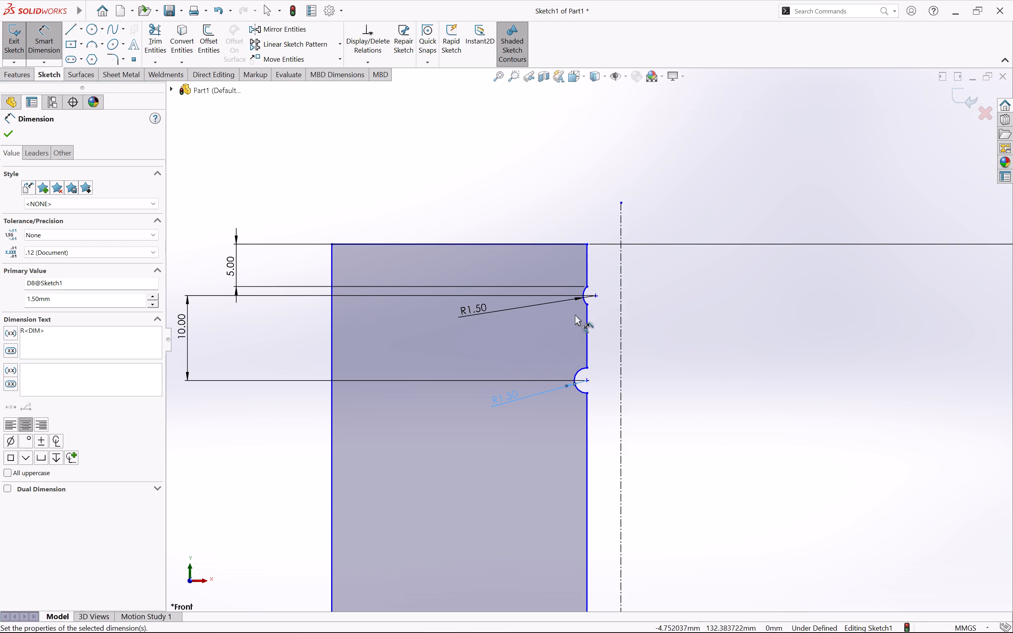
pyautogui.click(480, 309)
pyautogui.press('Delete')
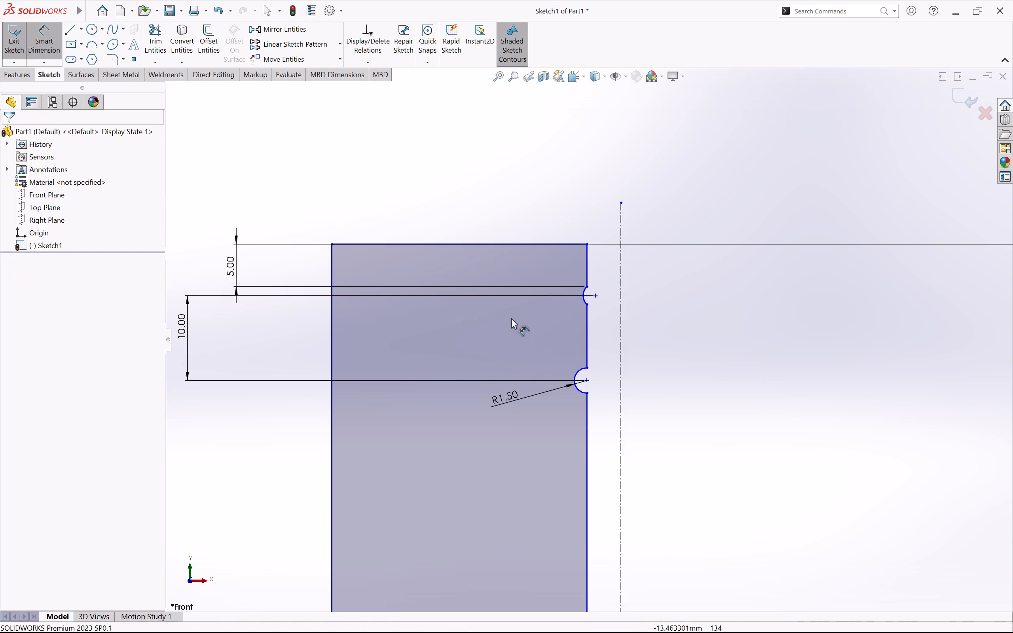
pyautogui.click(226, 265)
pyautogui.press('Delete')
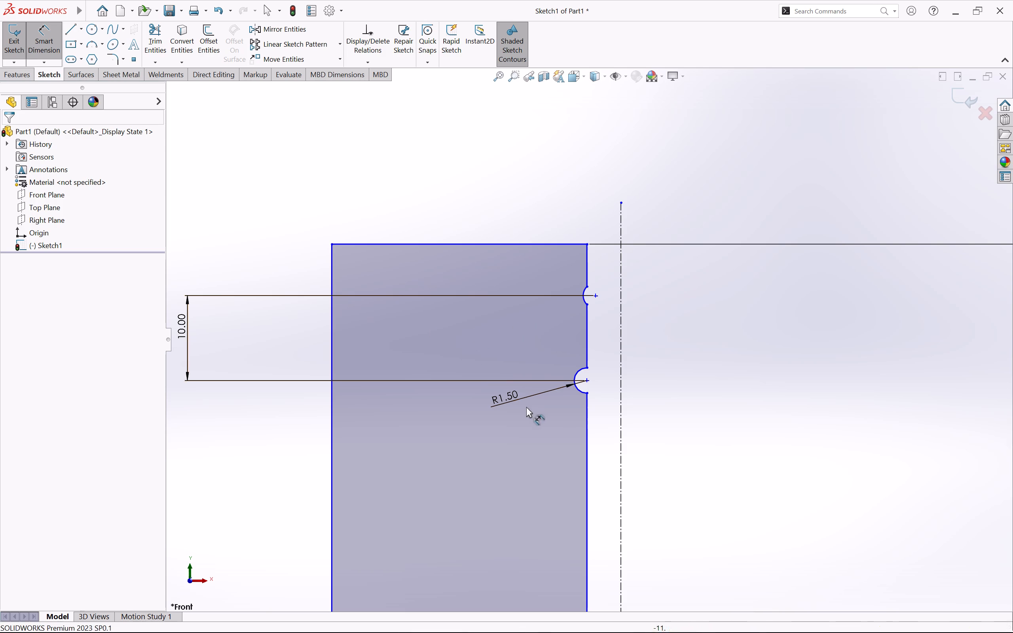
# Dimension the inner wall segment between the lower arc groove and the 45° transition and set it to 9 mm.
pyautogui.scroll(-1, 432, 401)
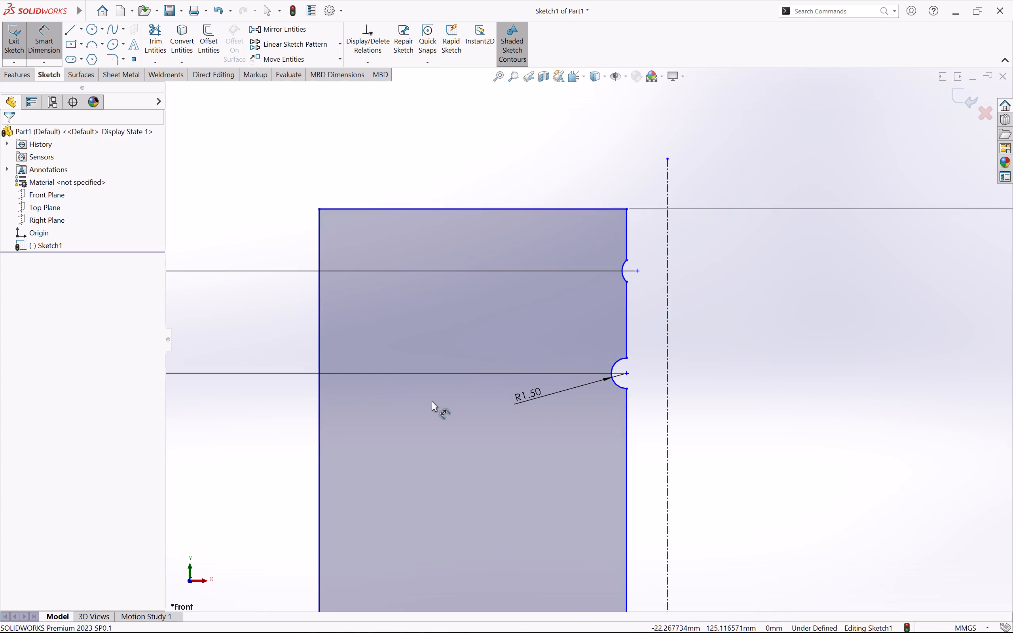
pyautogui.scroll(9, 432, 401)
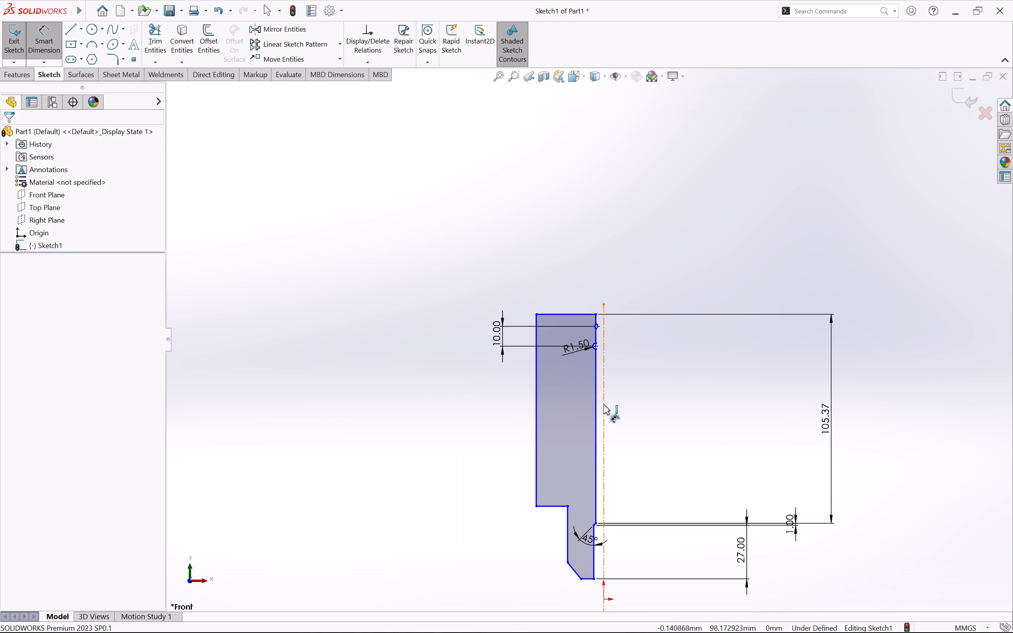
pyautogui.click(595, 409)
pyautogui.click(451, 415)
pyautogui.press('BackSpace')
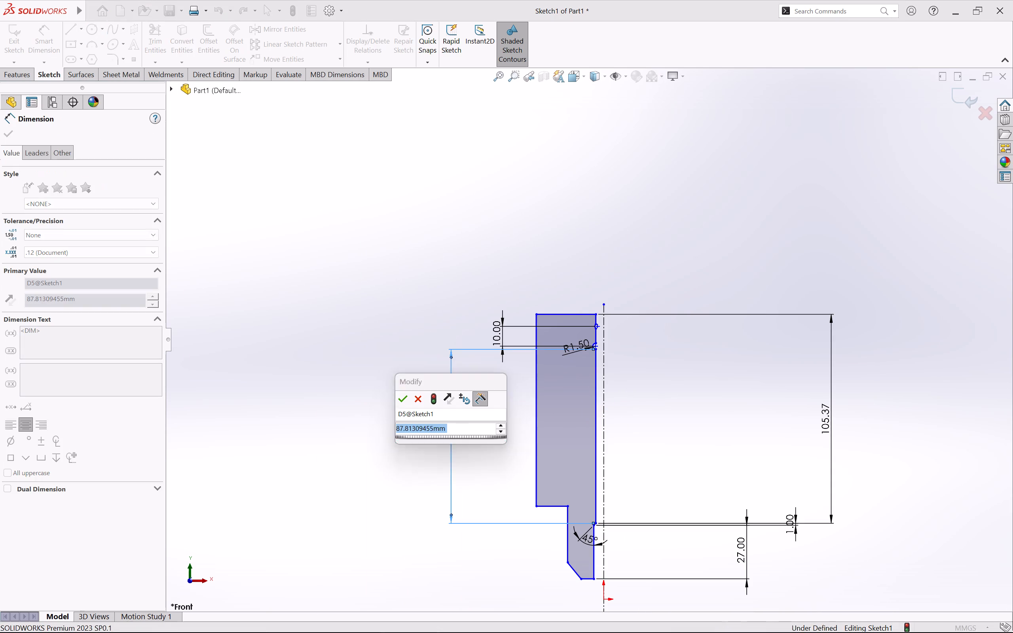
pyautogui.press('9')
pyautogui.press('Return')
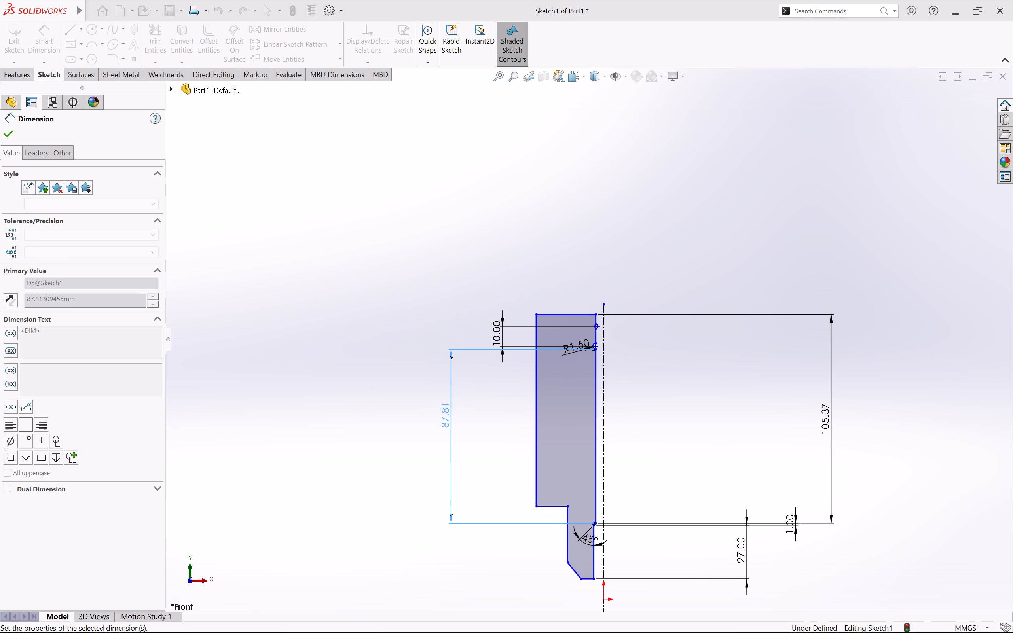
# Reposition the 9 mm, 10 mm and lower R1.50 dimensions close to the arc grooves on the inner wall.
pyautogui.scroll(-2, 628, 523)
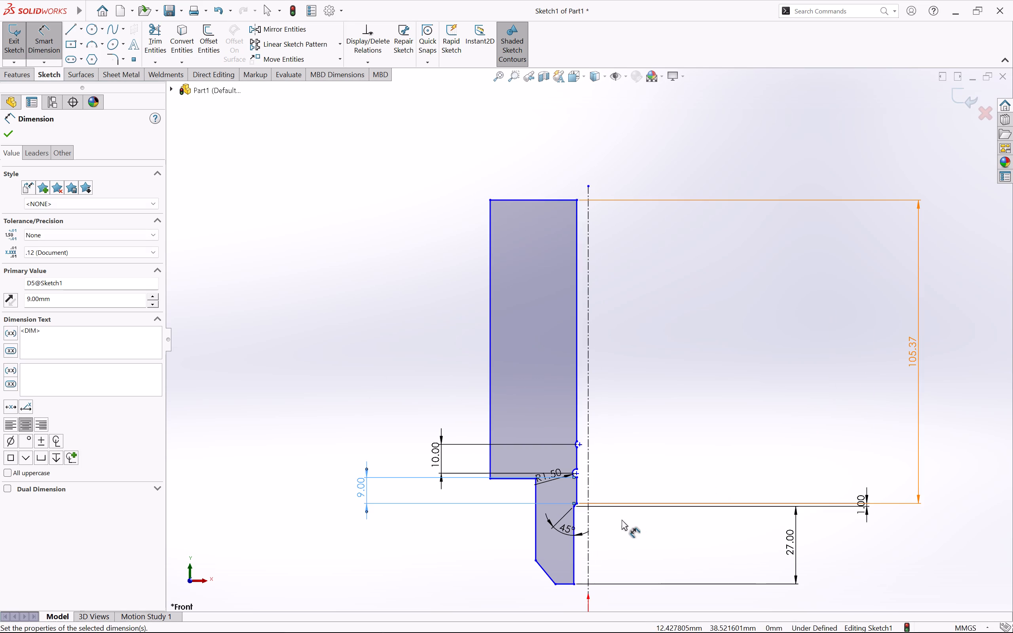
pyautogui.scroll(-2, 570, 460)
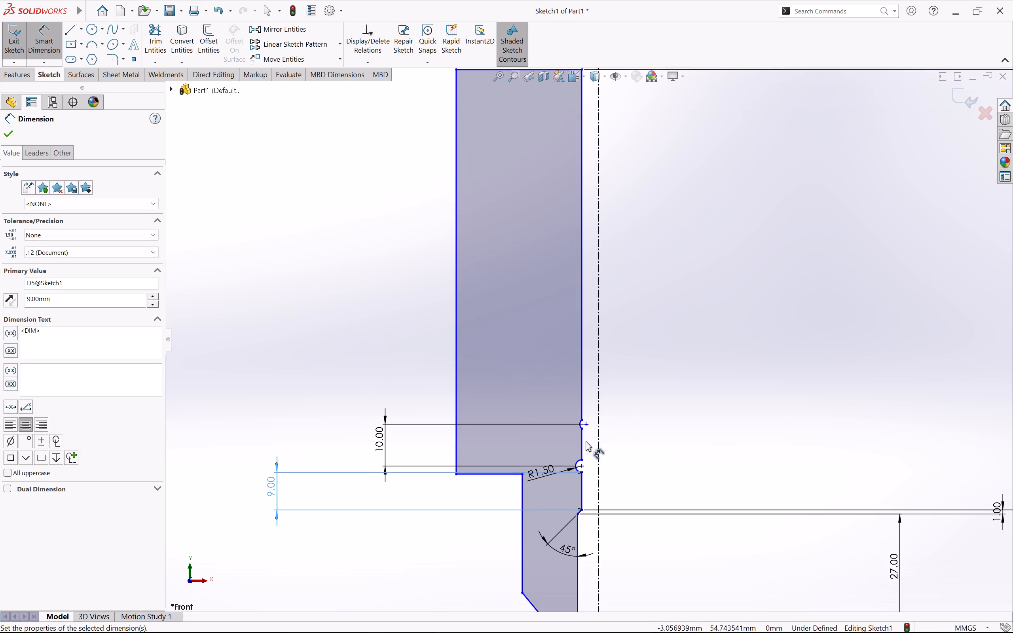
pyautogui.scroll(-3, 580, 449)
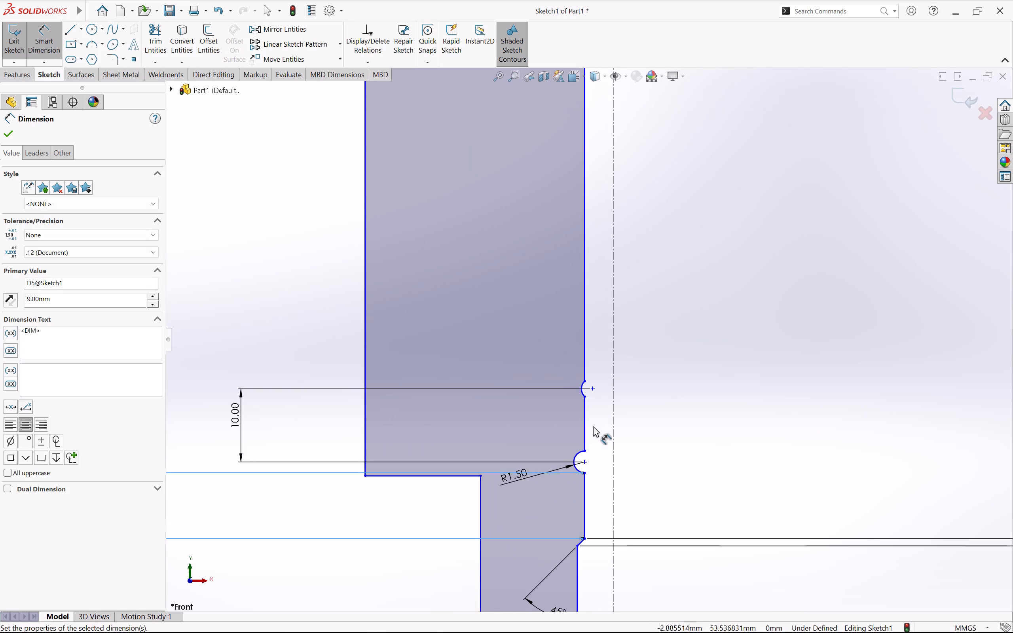
pyautogui.scroll(-1, 582, 415)
pyautogui.scroll(2, 582, 415)
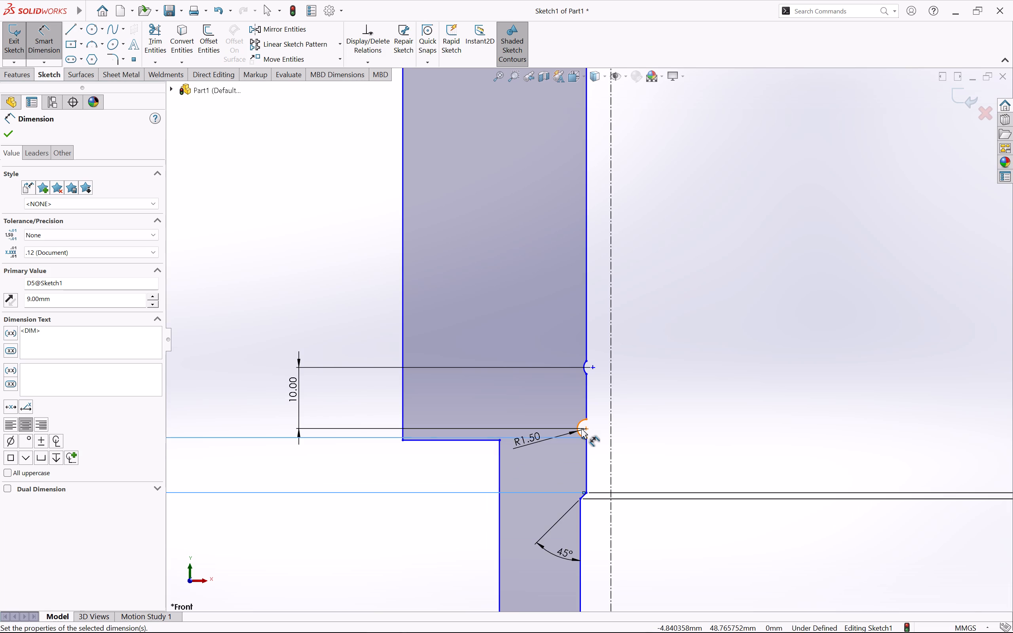
pyautogui.scroll(2, 581, 428)
pyautogui.click(392, 477)
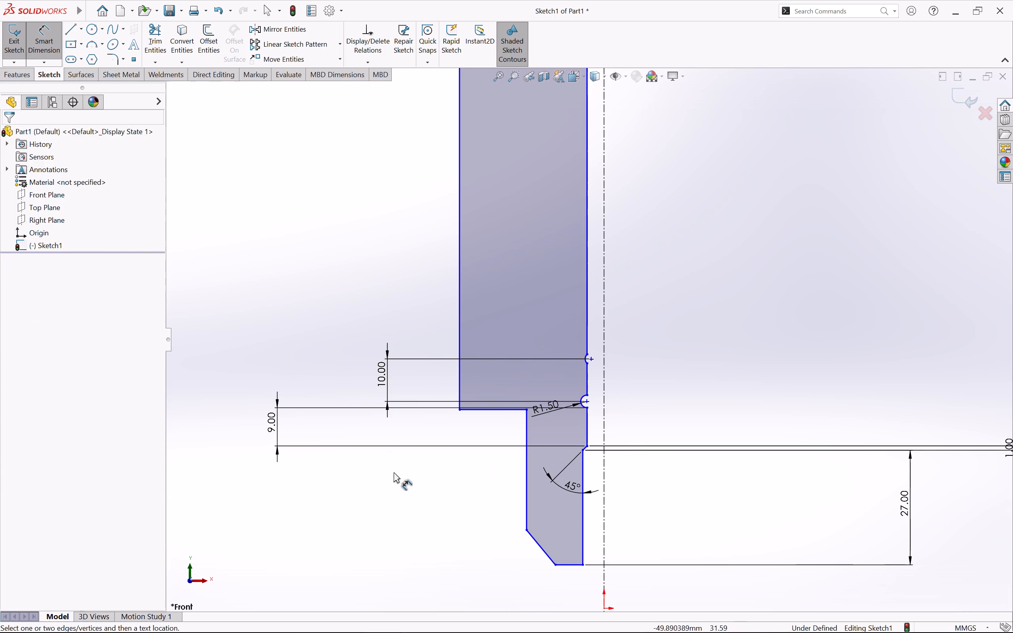
pyautogui.scroll(-1, 594, 406)
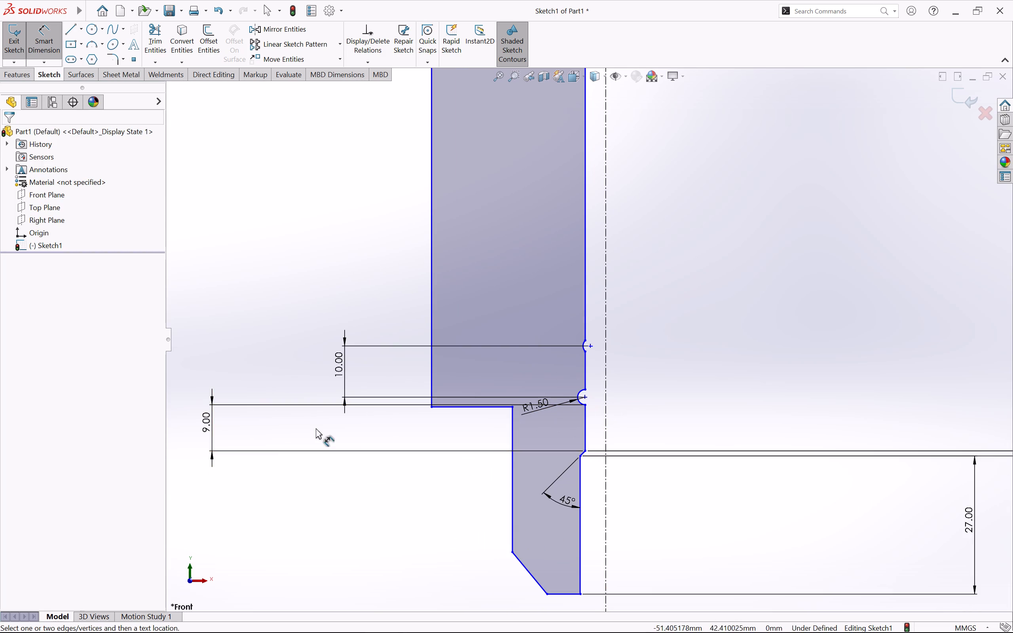
pyautogui.moveTo(208, 426); pyautogui.dragTo(626, 428)
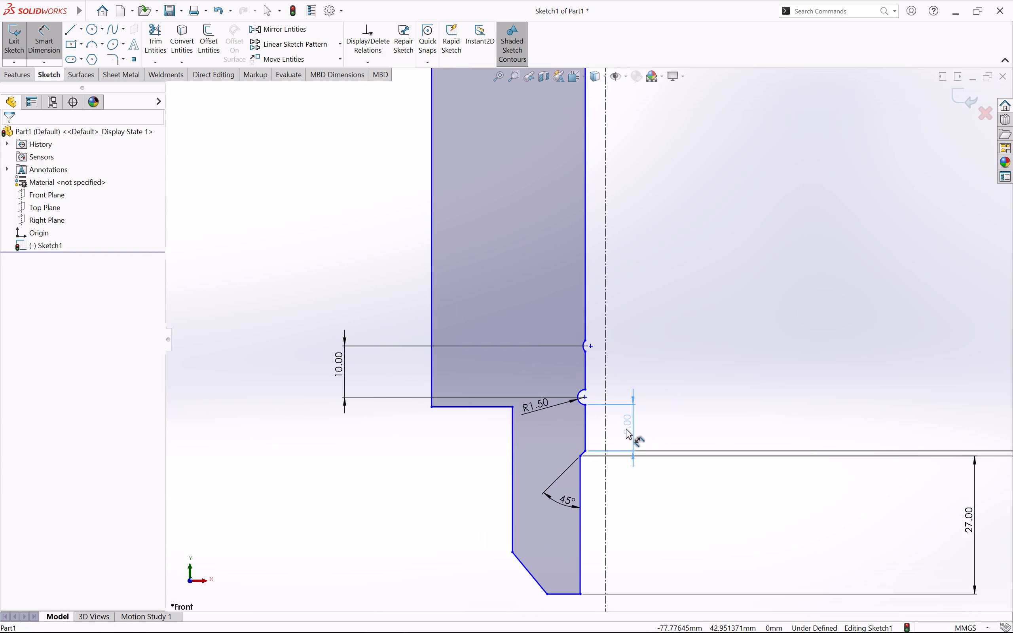
pyautogui.moveTo(626, 428); pyautogui.dragTo(618, 428)
pyautogui.moveTo(336, 363); pyautogui.dragTo(544, 365)
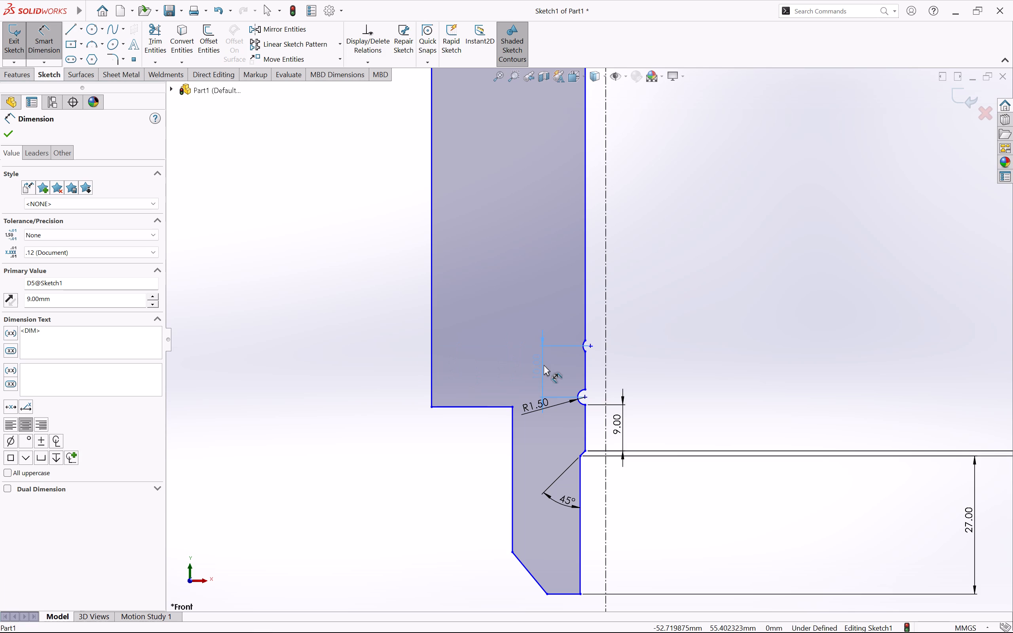
pyautogui.moveTo(544, 365); pyautogui.dragTo(567, 370)
pyautogui.moveTo(531, 403); pyautogui.dragTo(546, 389)
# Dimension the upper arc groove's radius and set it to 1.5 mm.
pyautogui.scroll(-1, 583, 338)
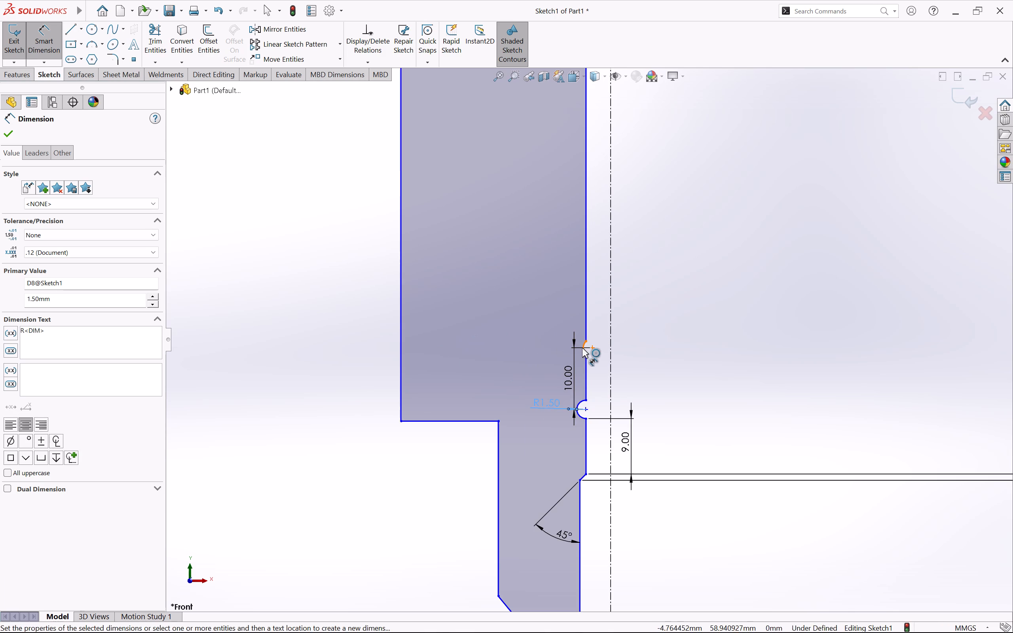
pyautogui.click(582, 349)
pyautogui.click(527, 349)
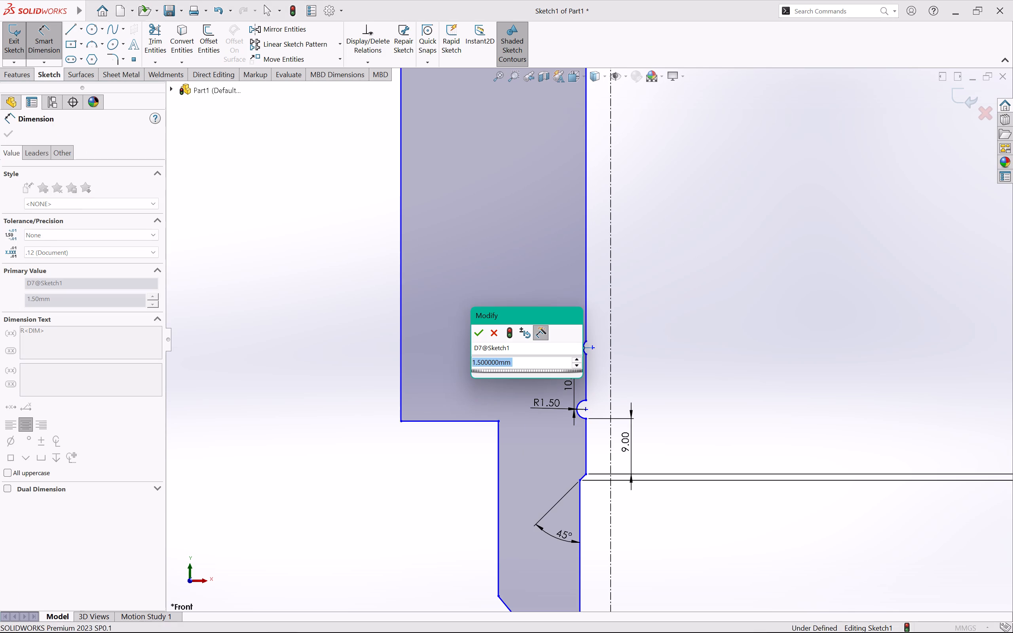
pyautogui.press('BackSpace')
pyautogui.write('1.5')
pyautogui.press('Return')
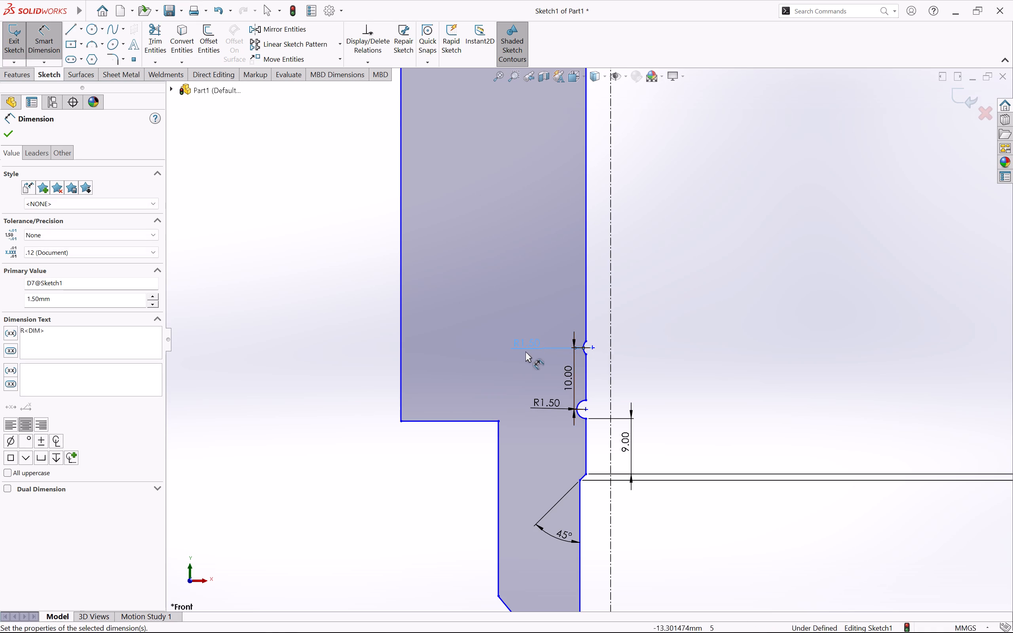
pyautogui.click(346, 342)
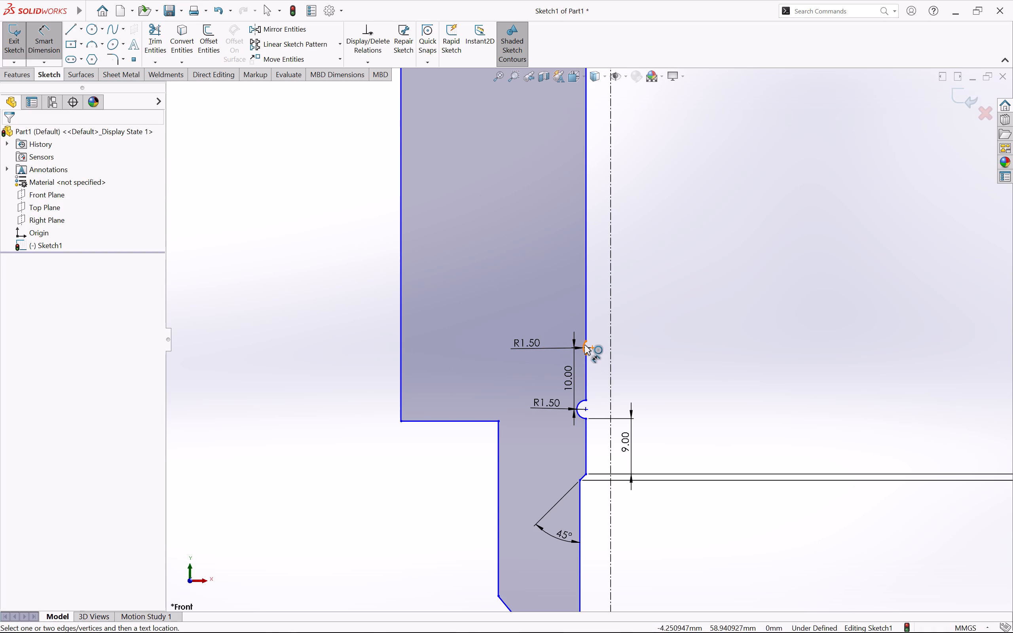
# Delete the upper arc groove's radius dimension and the arc itself from the inner wall.
pyautogui.click(521, 341)
pyautogui.press('Delete')
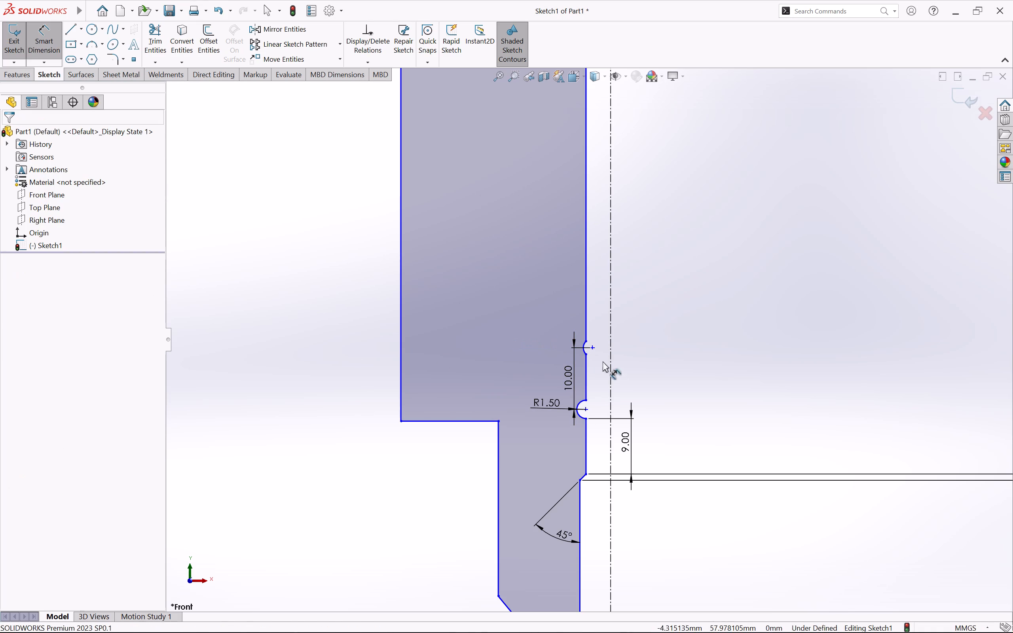
pyautogui.click(585, 347)
pyautogui.press('Delete')
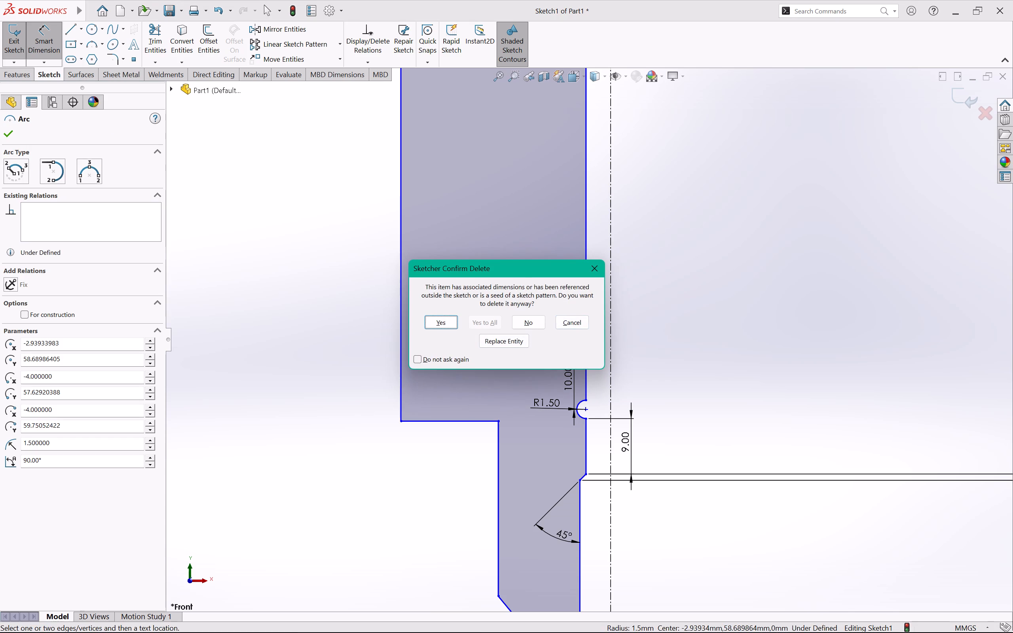
pyautogui.click(439, 322)
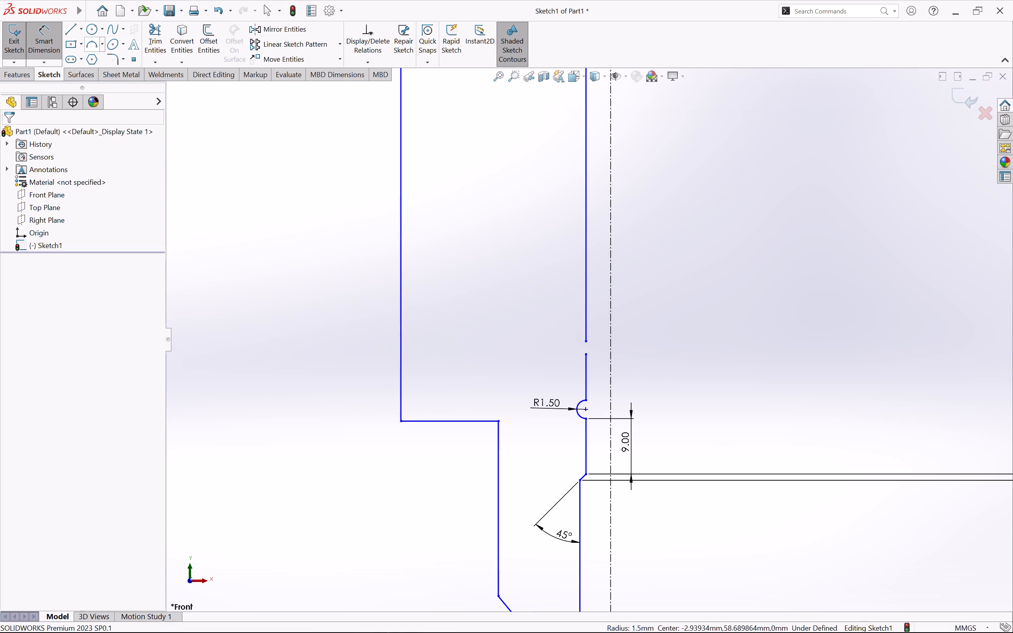
# Draw a three-point arc of about 1.28 mm radius across the inner wall gap, bulging into the profile.
pyautogui.click(91, 45)
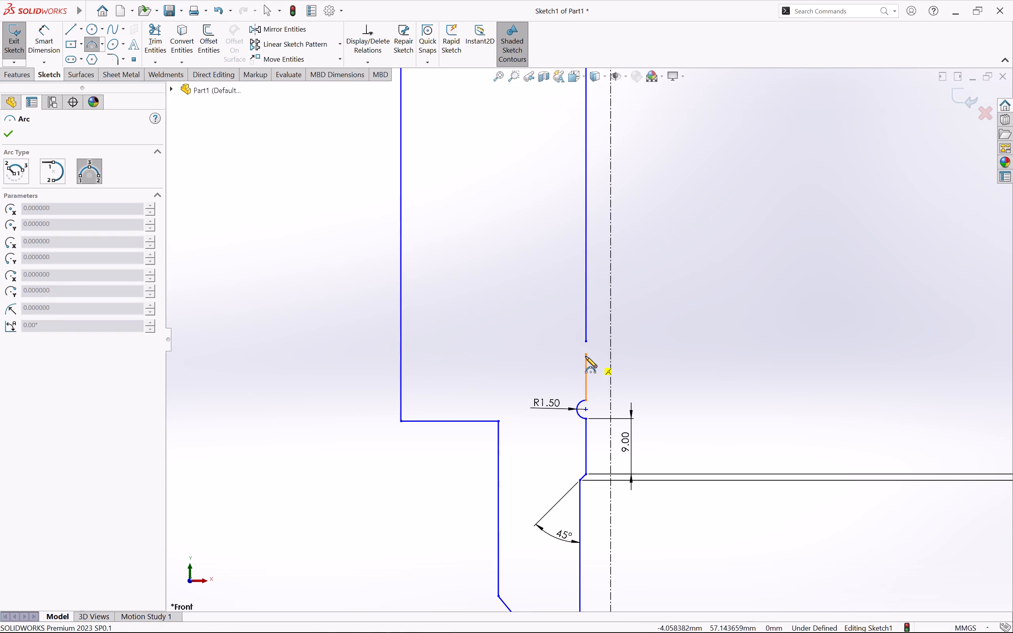
pyautogui.click(586, 355)
pyautogui.moveTo(585, 343); pyautogui.dragTo(578, 344)
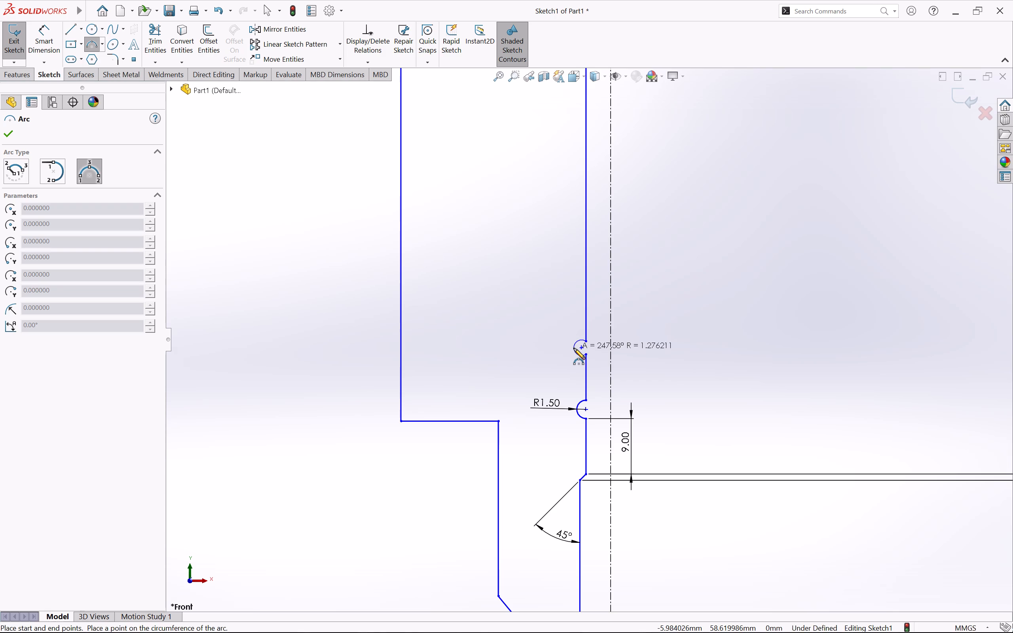
pyautogui.click(574, 348)
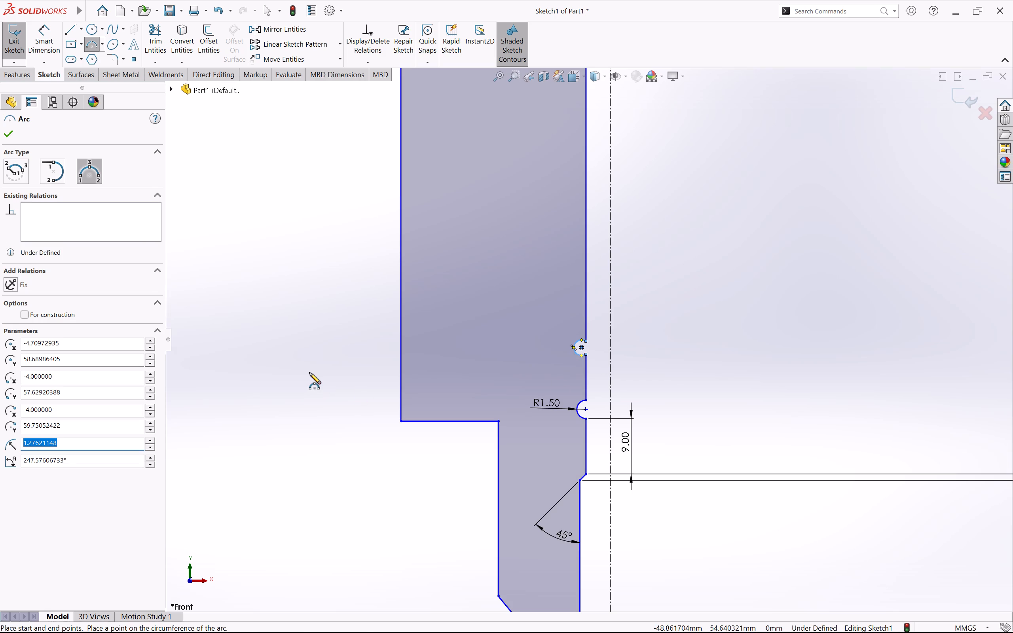
pyautogui.press('Escape')
# Dimension the redrawn upper arc's radius and set it to 1.5 mm.
pyautogui.moveTo(327, 392); pyautogui.dragTo(330, 258, button='right')
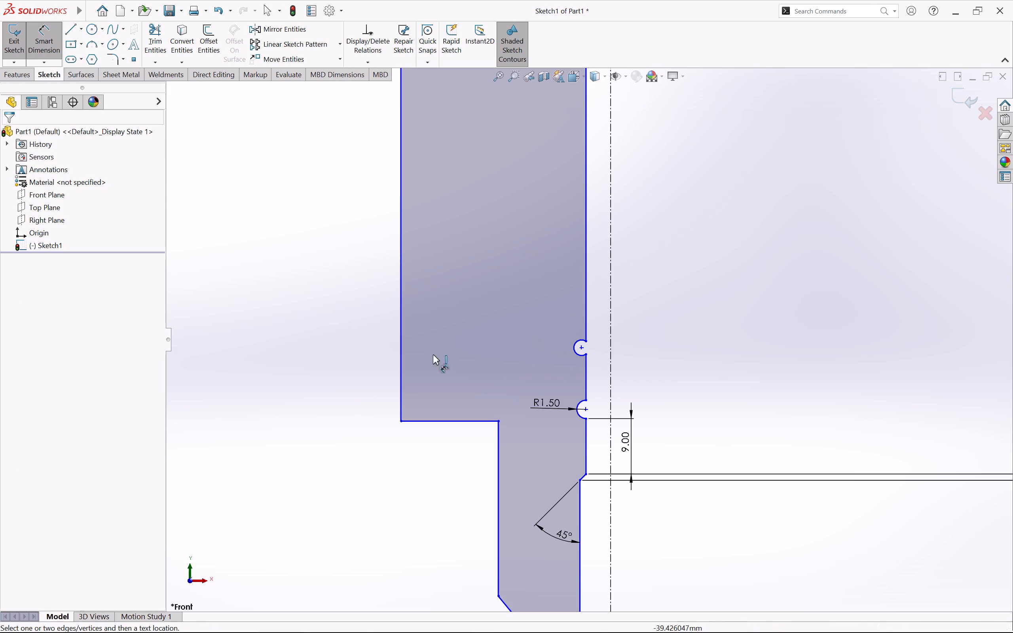
pyautogui.click(574, 353)
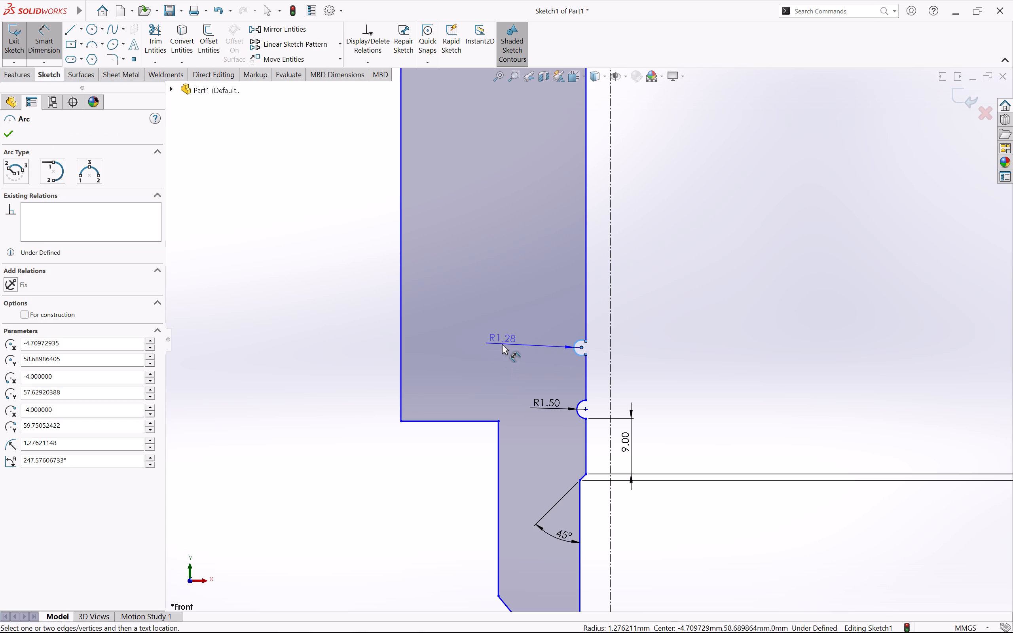
pyautogui.click(502, 344)
pyautogui.press('BackSpace')
pyautogui.write('1.5')
pyautogui.press('Return')
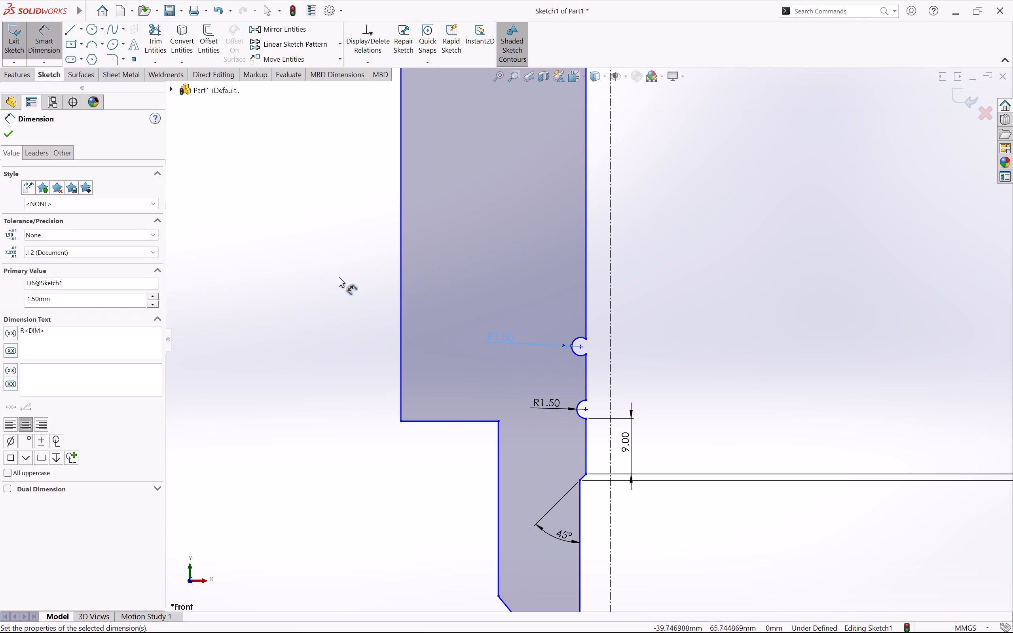
pyautogui.click(324, 292)
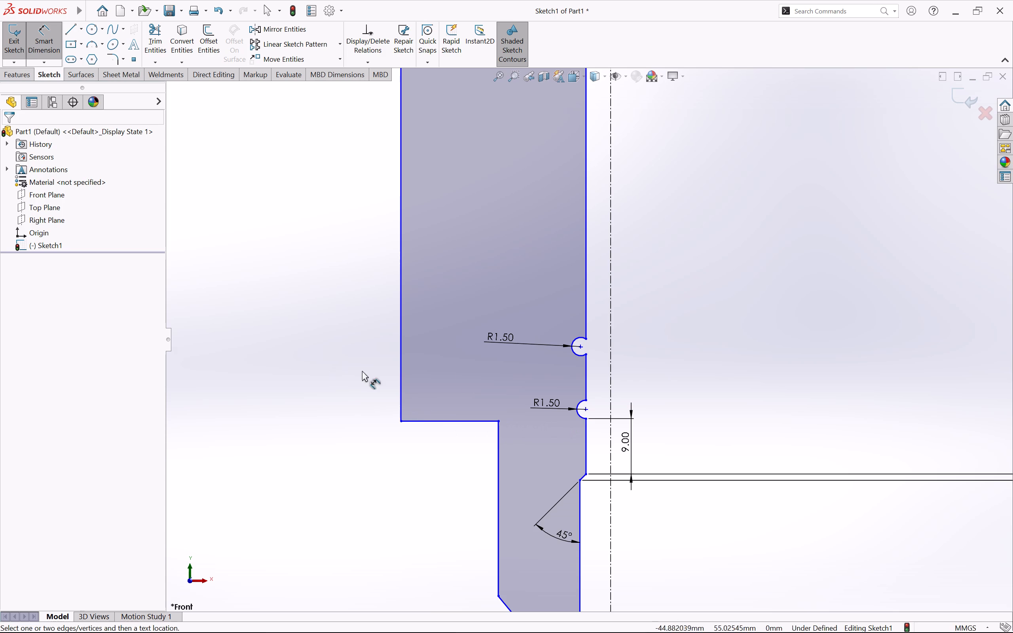
# Dimension the vertical gap between the upper arc groove's two endpoints and set it to 3 mm.
pyautogui.click(585, 354)
pyautogui.click(586, 340)
pyautogui.click(629, 345)
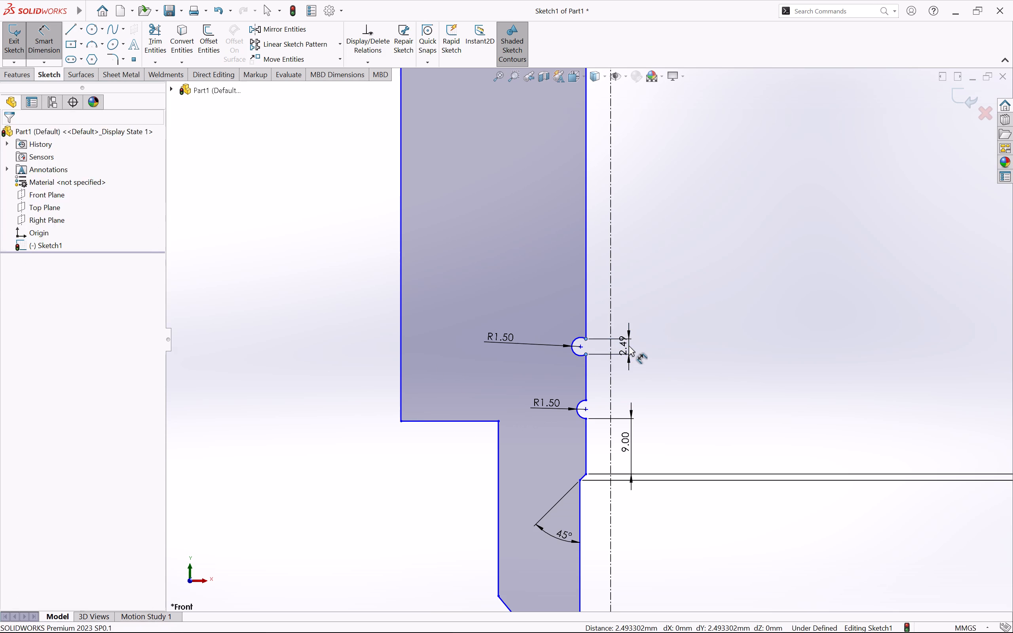
pyautogui.press('BackSpace')
pyautogui.press('3')
pyautogui.press('Return')
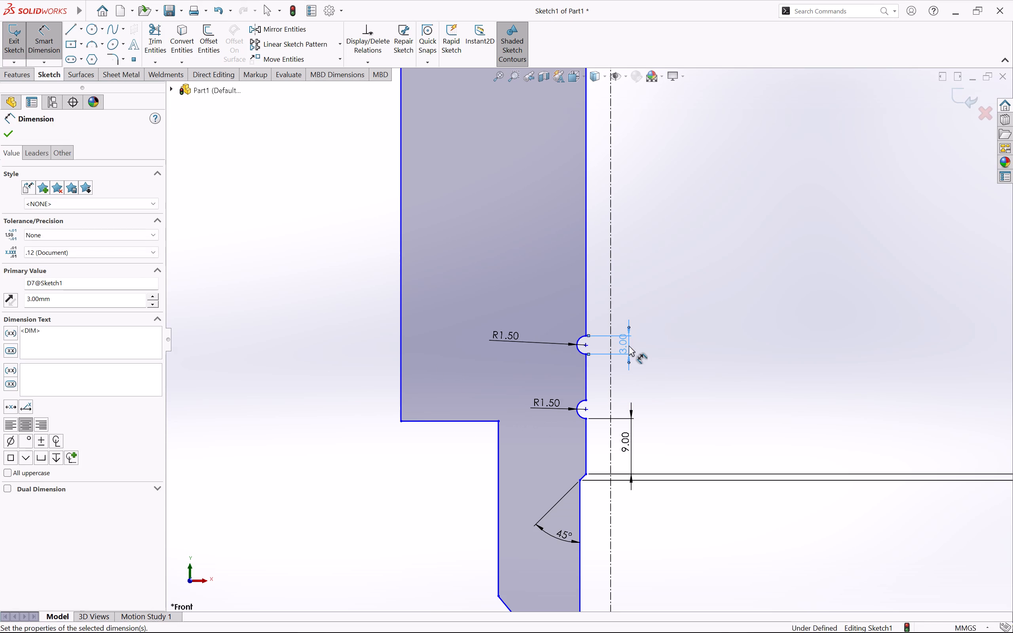
pyautogui.click(334, 275)
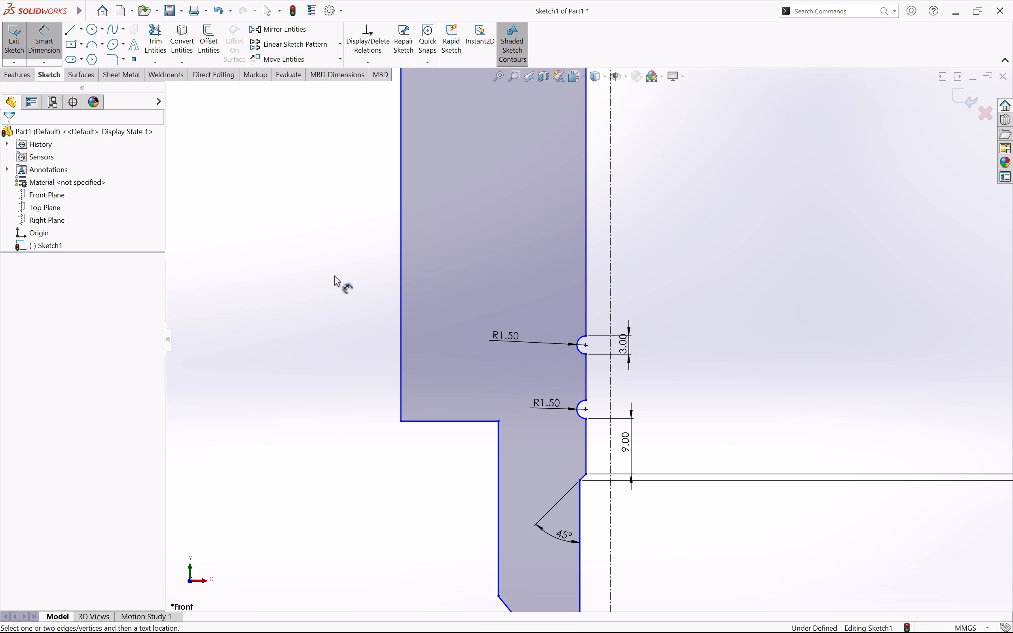
# Dimension the vertical spacing between the two arc grooves' centre points and set it to 10 mm.
pyautogui.click(584, 410)
pyautogui.click(586, 347)
pyautogui.click(483, 370)
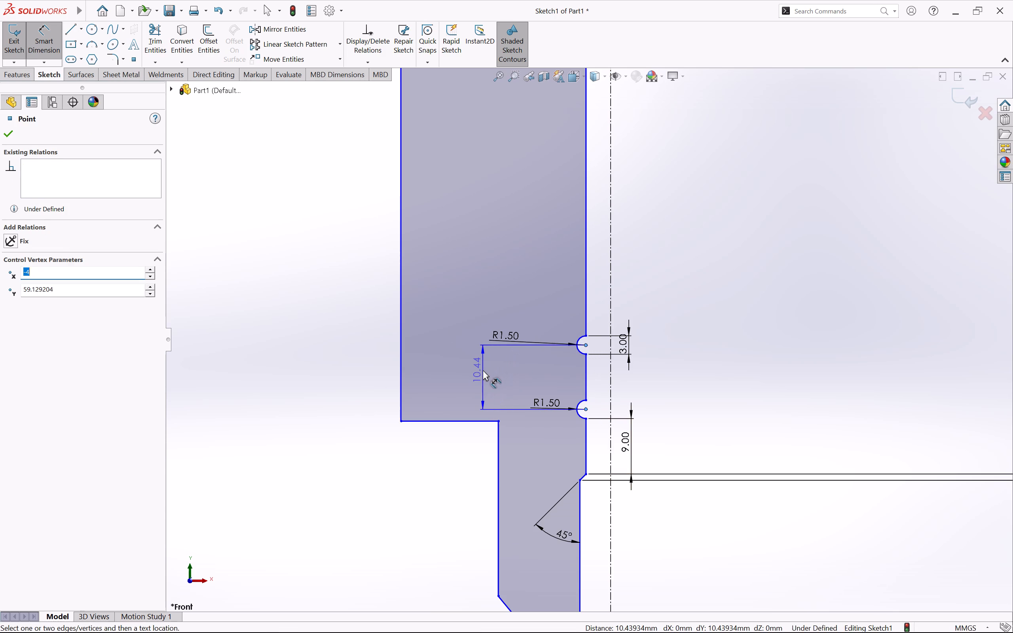
pyautogui.press('BackSpace')
pyautogui.write('10')
pyautogui.press('Return')
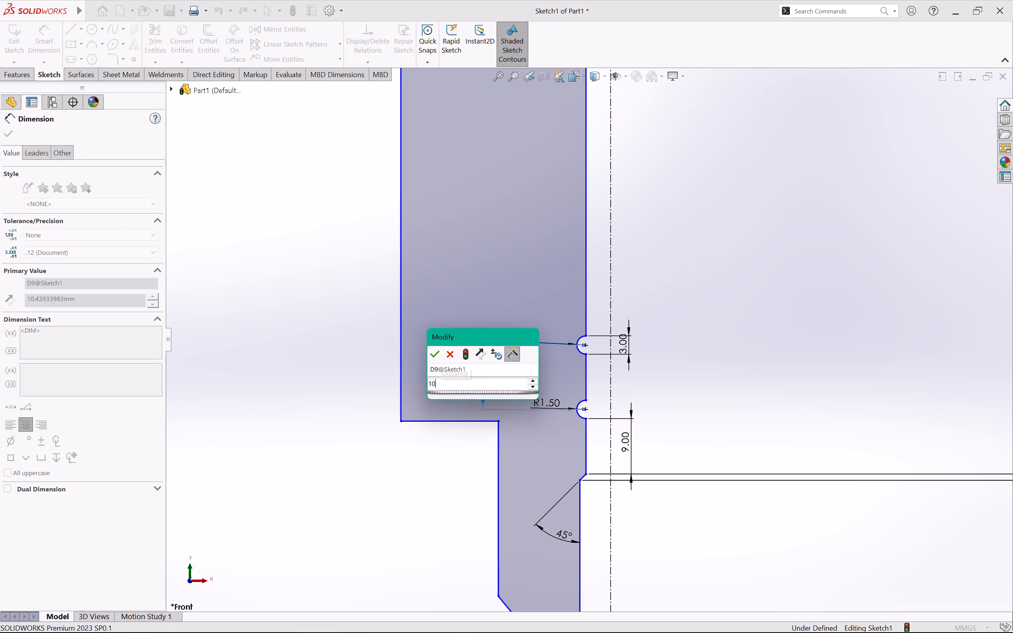
pyautogui.click(740, 392)
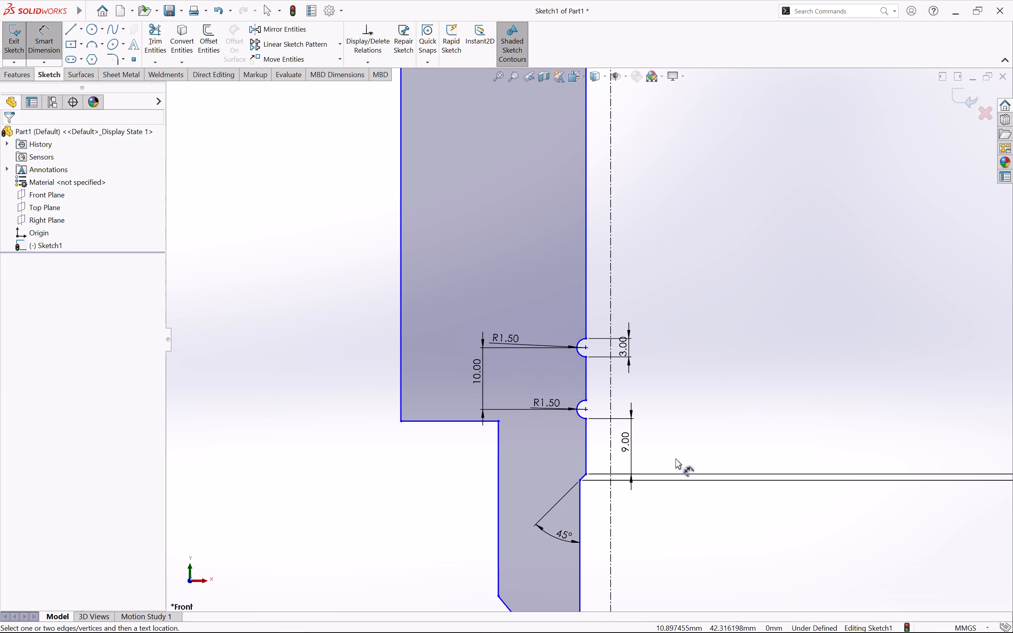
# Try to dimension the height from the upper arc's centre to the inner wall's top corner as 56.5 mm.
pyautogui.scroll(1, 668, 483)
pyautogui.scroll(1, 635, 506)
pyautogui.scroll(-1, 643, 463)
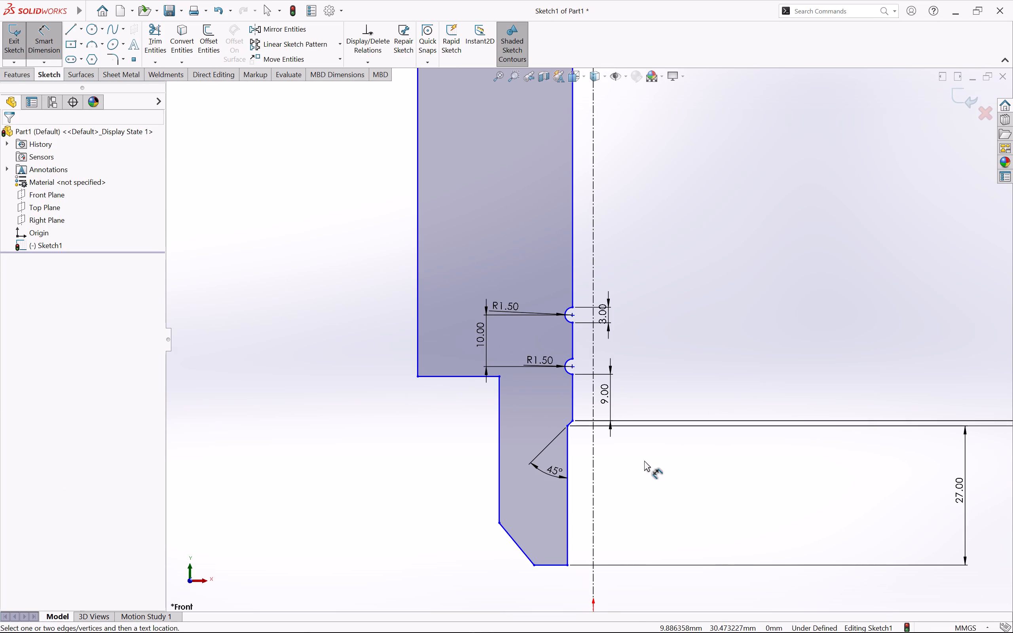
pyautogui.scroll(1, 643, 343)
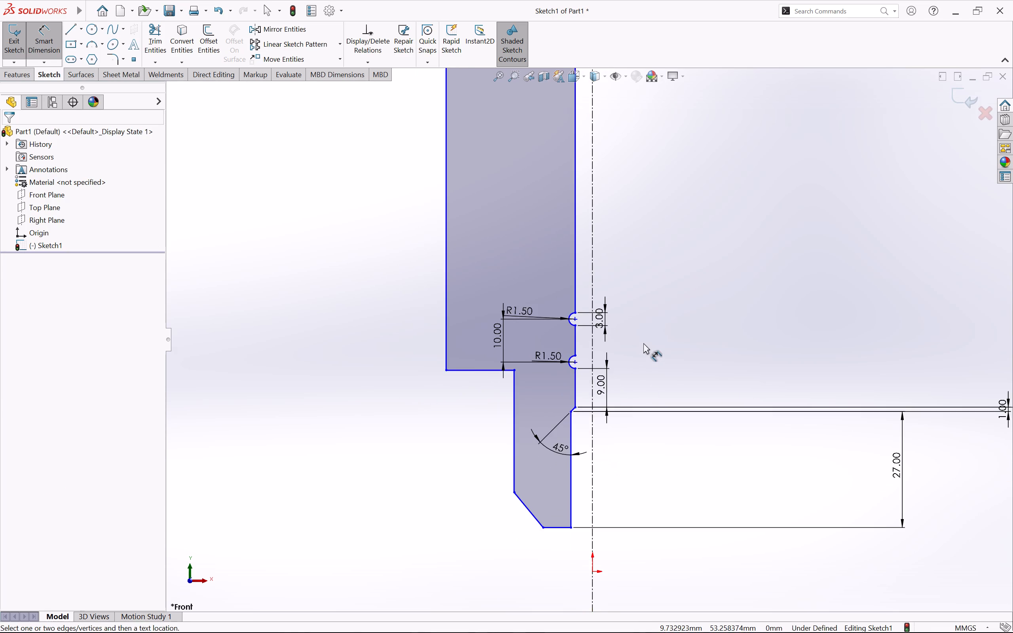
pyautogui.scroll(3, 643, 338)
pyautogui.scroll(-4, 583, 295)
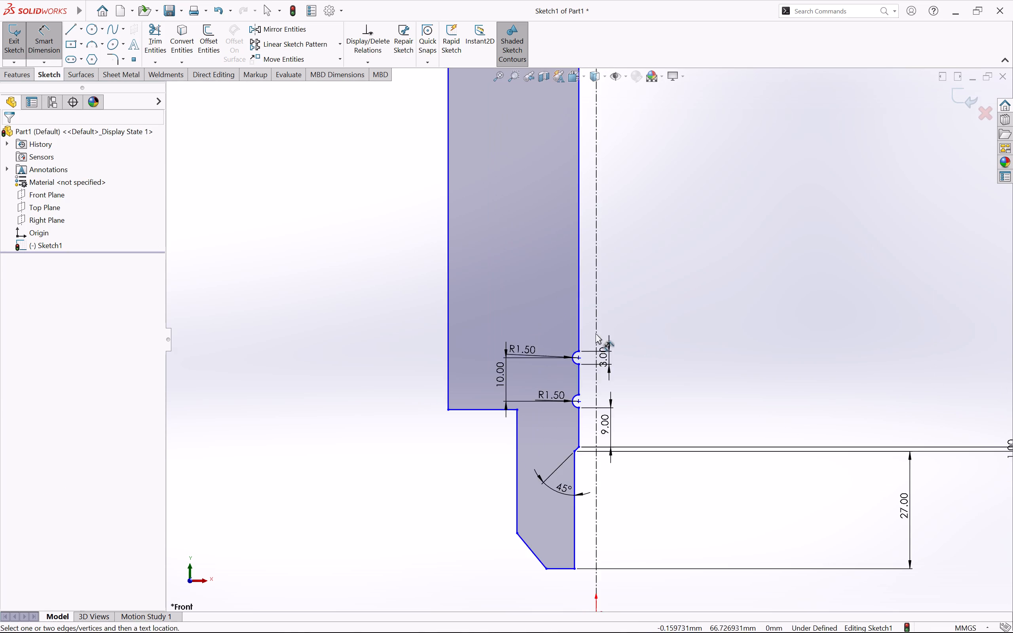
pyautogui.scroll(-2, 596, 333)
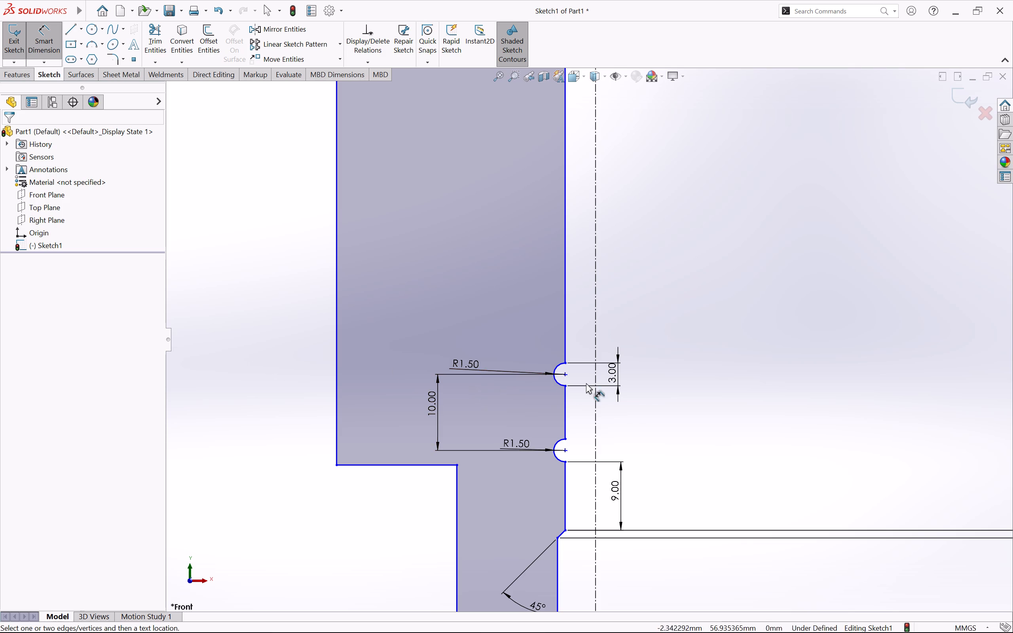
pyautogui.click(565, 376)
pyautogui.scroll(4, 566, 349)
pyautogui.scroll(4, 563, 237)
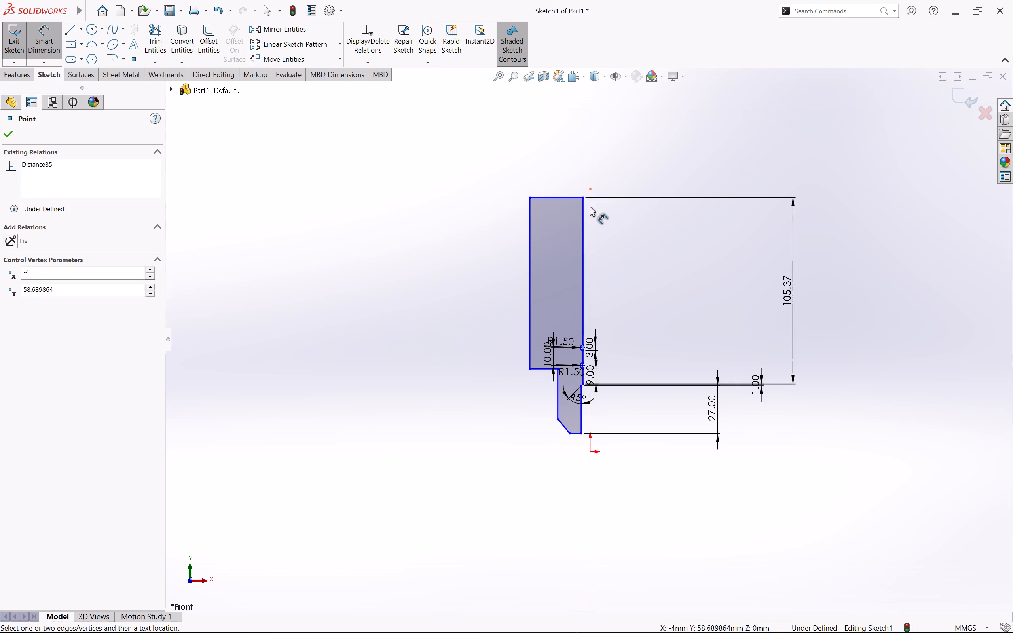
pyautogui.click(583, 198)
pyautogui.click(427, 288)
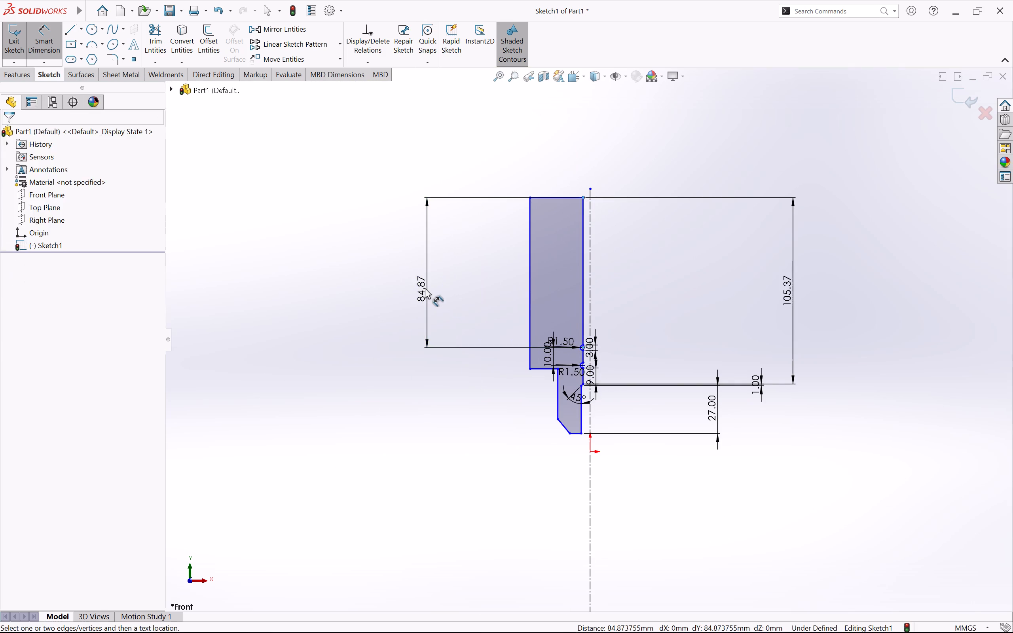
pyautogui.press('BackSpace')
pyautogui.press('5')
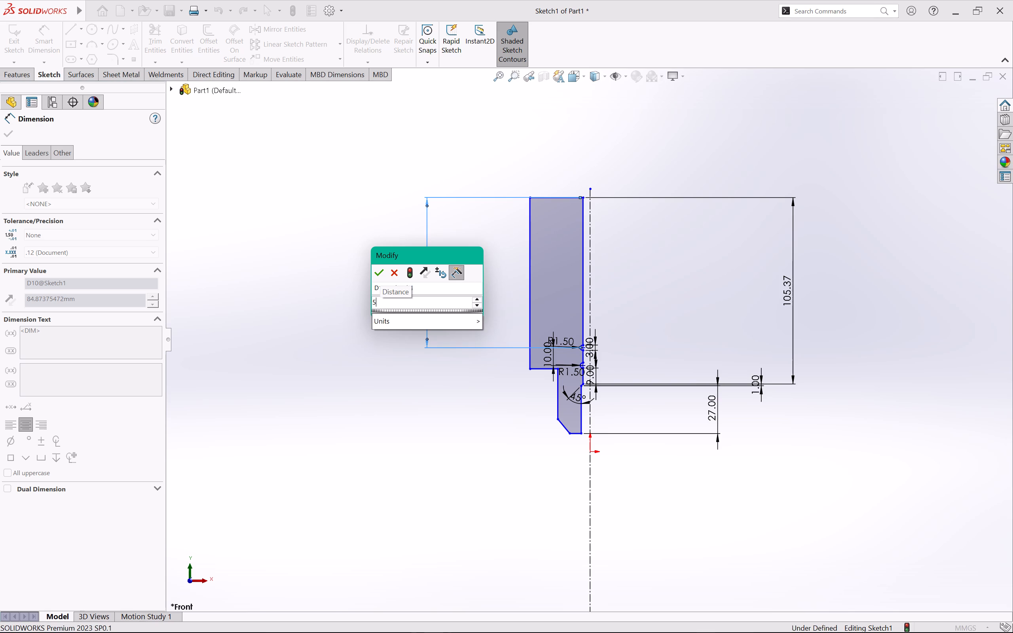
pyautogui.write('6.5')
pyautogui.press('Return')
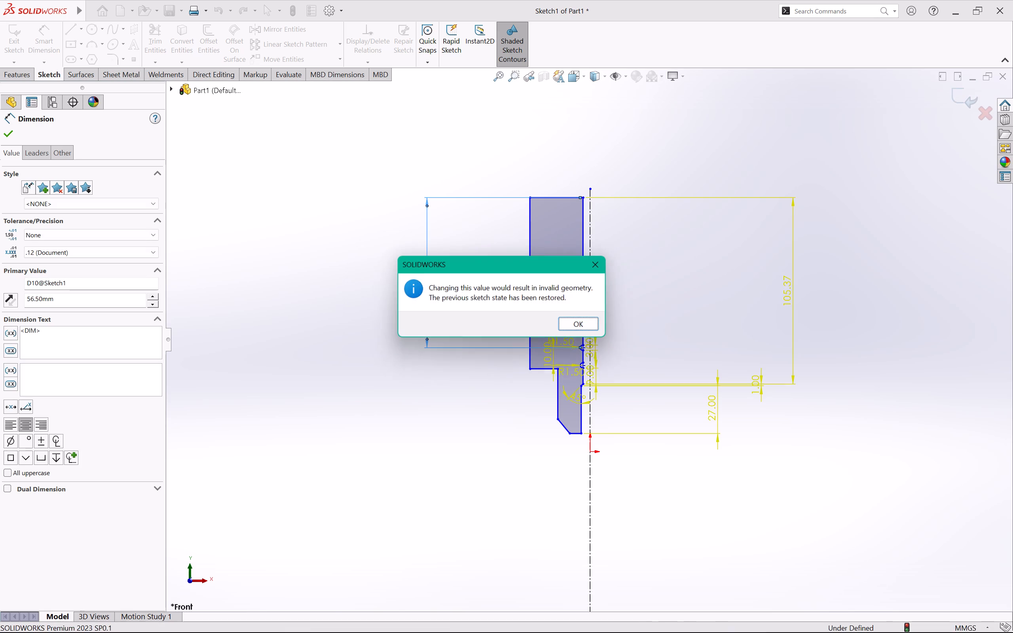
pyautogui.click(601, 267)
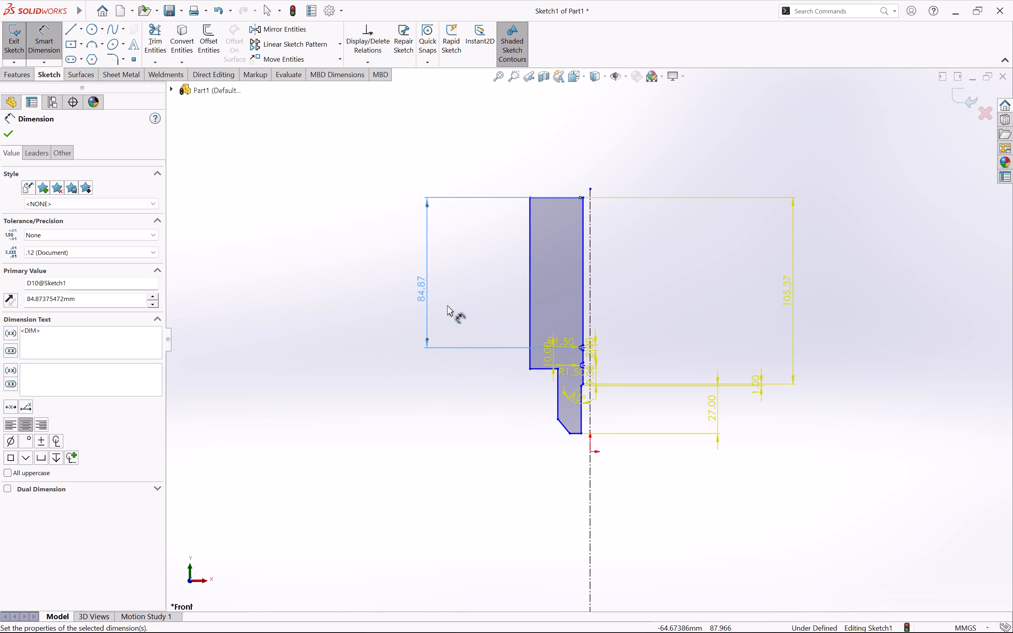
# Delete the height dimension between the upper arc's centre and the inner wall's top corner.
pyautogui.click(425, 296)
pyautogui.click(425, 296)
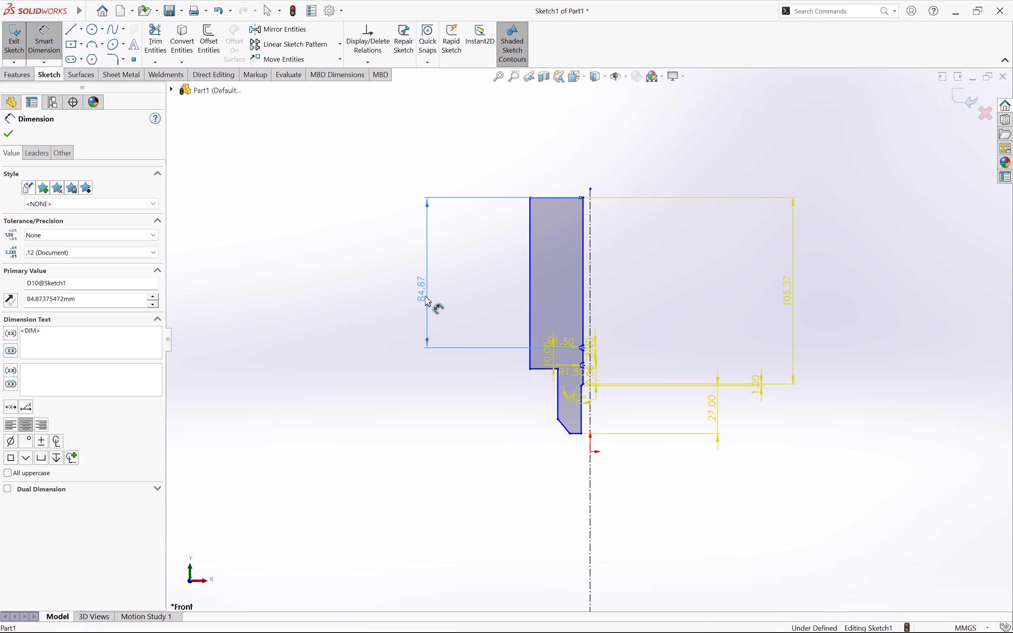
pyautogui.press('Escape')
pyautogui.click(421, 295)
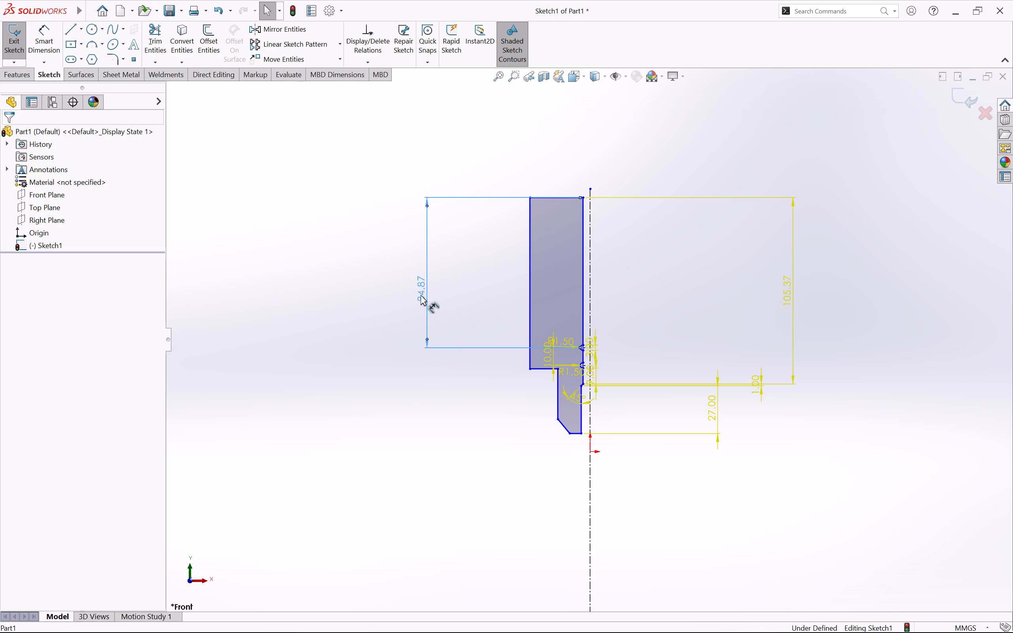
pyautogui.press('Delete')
# Delete the 105.37 mm dimension spanning the inner wall from the 45° transition to the top corner.
pyautogui.scroll(-7, 598, 317)
pyautogui.scroll(2, 516, 374)
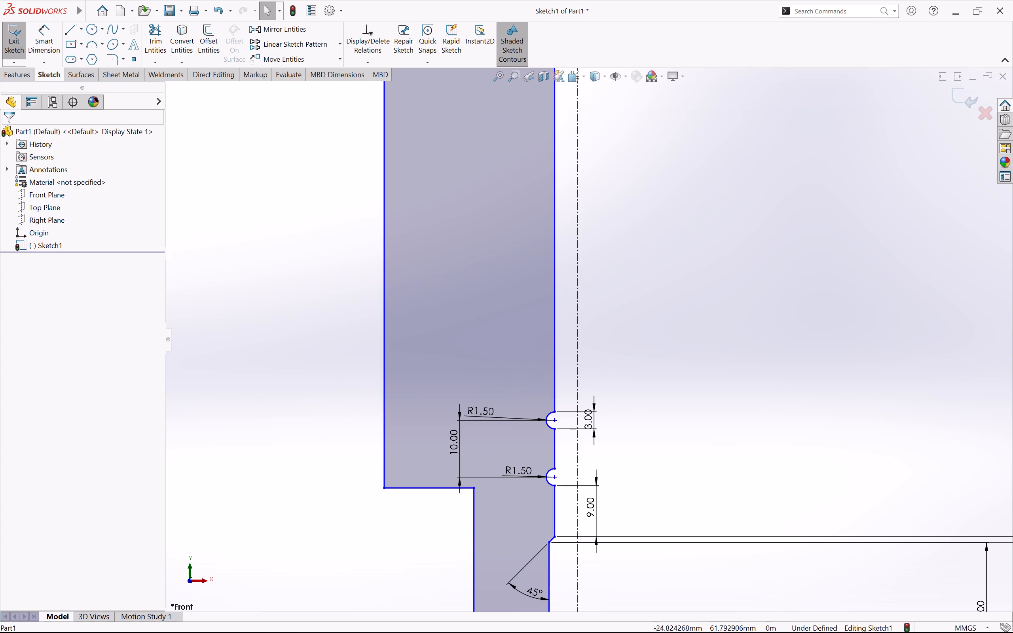
pyautogui.scroll(4, 782, 370)
pyautogui.click(836, 306)
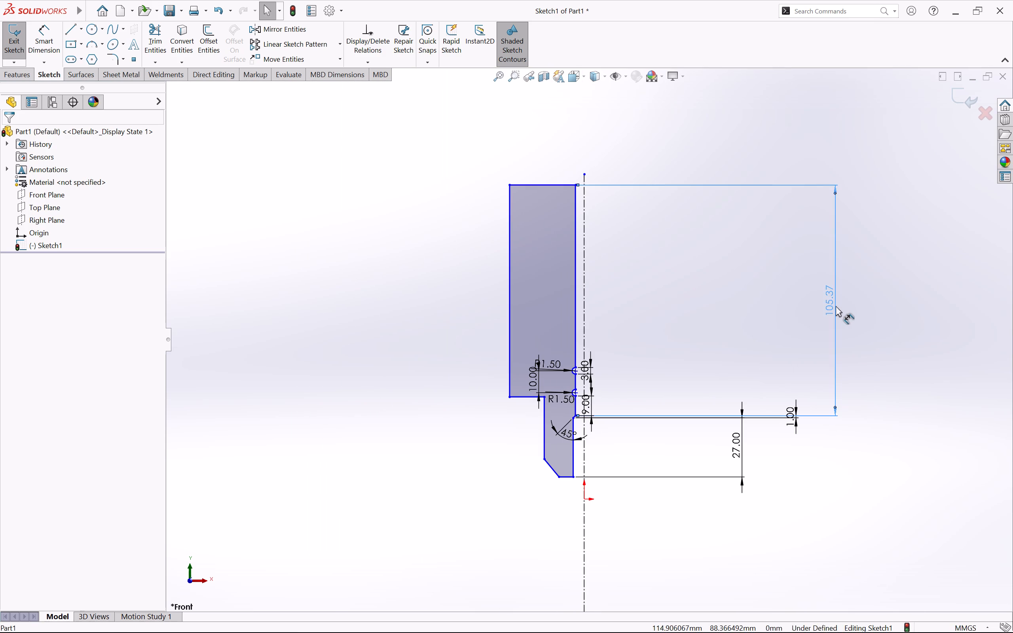
pyautogui.press('Delete')
# Dimension the inner wall segment from the upper arc's top endpoint to the profile's top corner and set it to 5 mm.
pyautogui.scroll(-2, 611, 351)
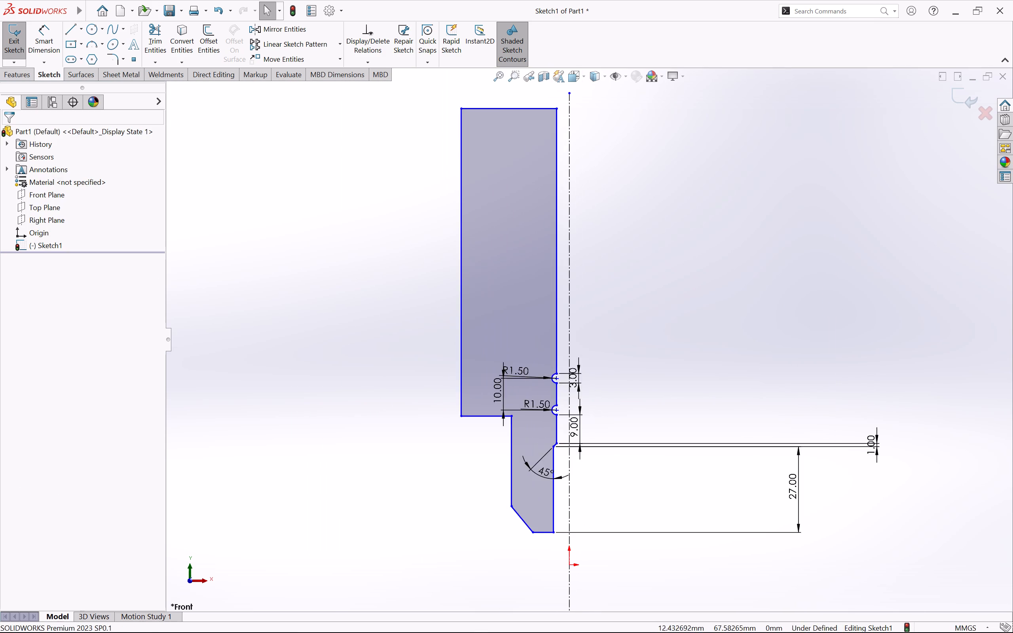
pyautogui.scroll(-1, 594, 353)
pyautogui.moveTo(272, 365); pyautogui.dragTo(278, 186, button='right')
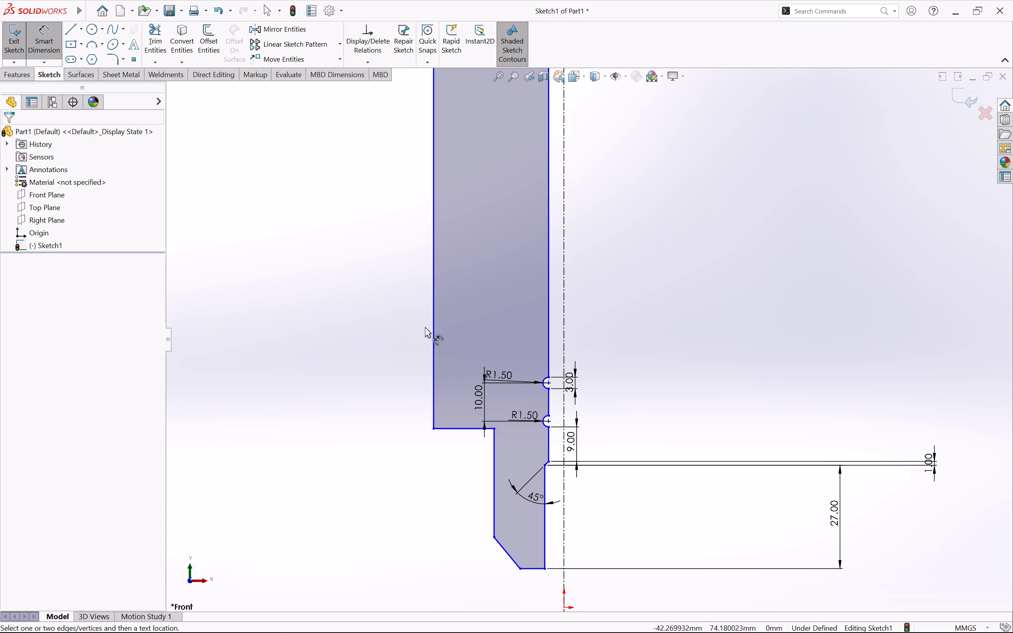
pyautogui.click(550, 378)
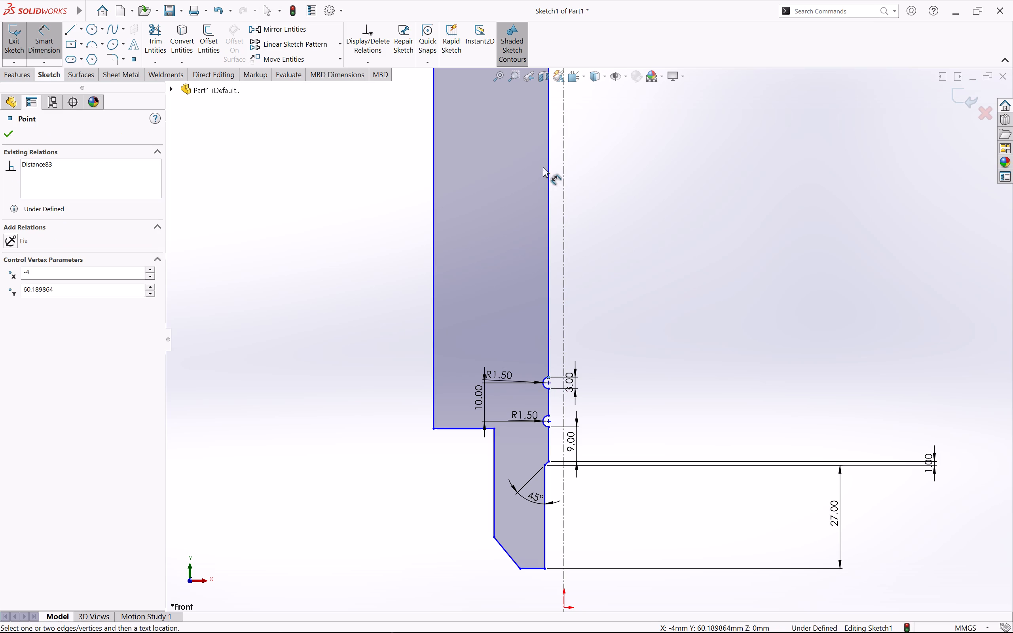
pyautogui.scroll(4, 543, 167)
pyautogui.click(567, 205)
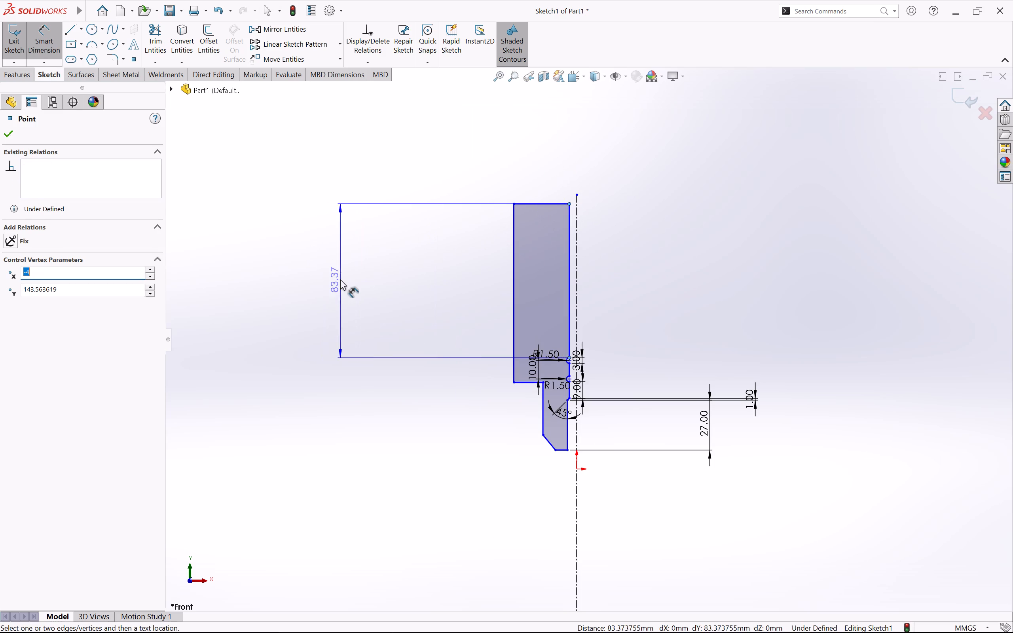
pyautogui.click(340, 279)
pyautogui.press('BackSpace')
pyautogui.press('5')
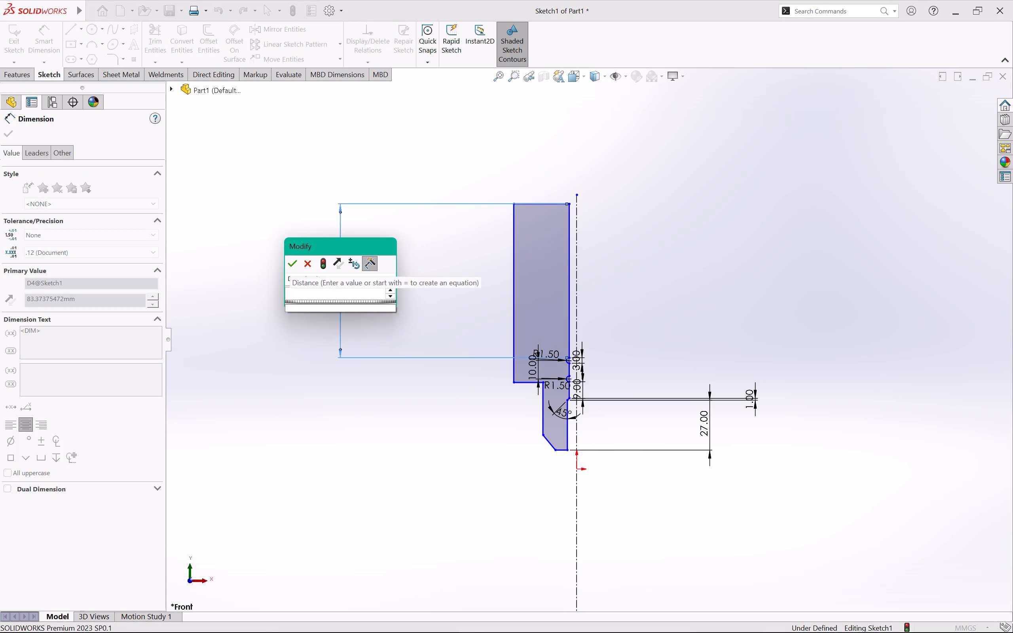
pyautogui.press('Return')
# Delete the stepped outer wall's three lines: the long outer vertical, the shorter vertical and the horizontal step between them.
pyautogui.scroll(-3, 551, 456)
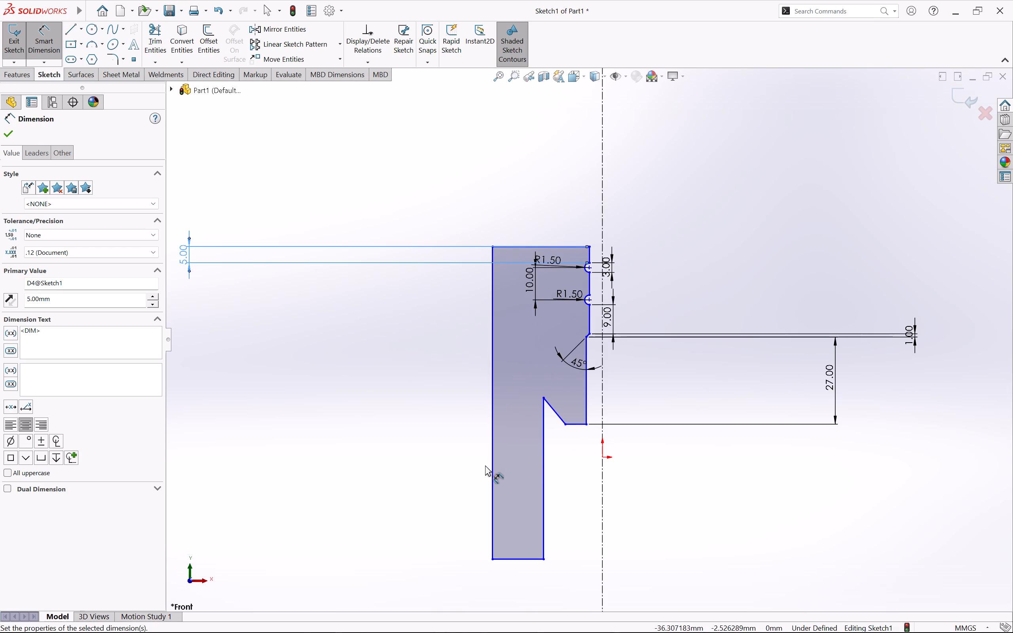
pyautogui.press('Escape')
pyautogui.click(493, 459)
pyautogui.press('Delete')
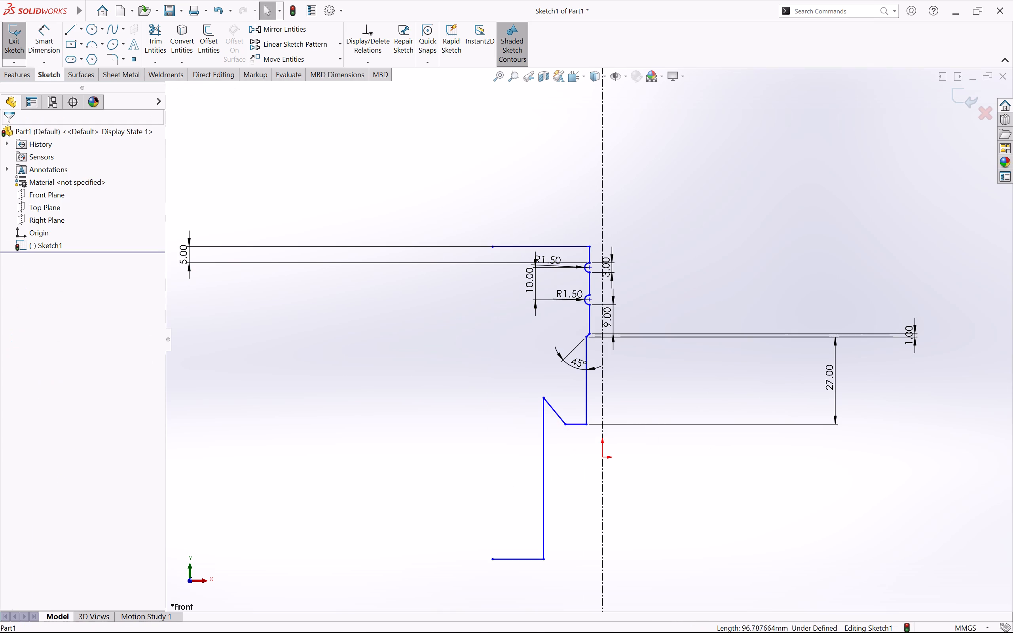
pyautogui.click(542, 487)
pyautogui.press('Delete')
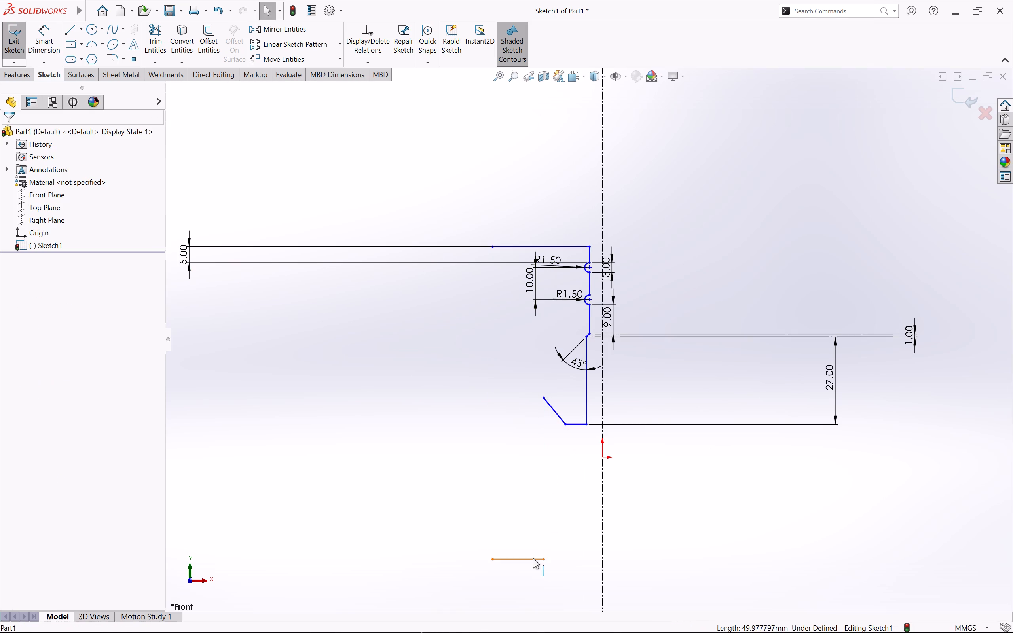
pyautogui.click(533, 560)
pyautogui.press('Delete')
# Reposition the 5 mm dimension close beside the top segment of the inner wall, between the wall and the centerline.
pyautogui.scroll(-1, 522, 252)
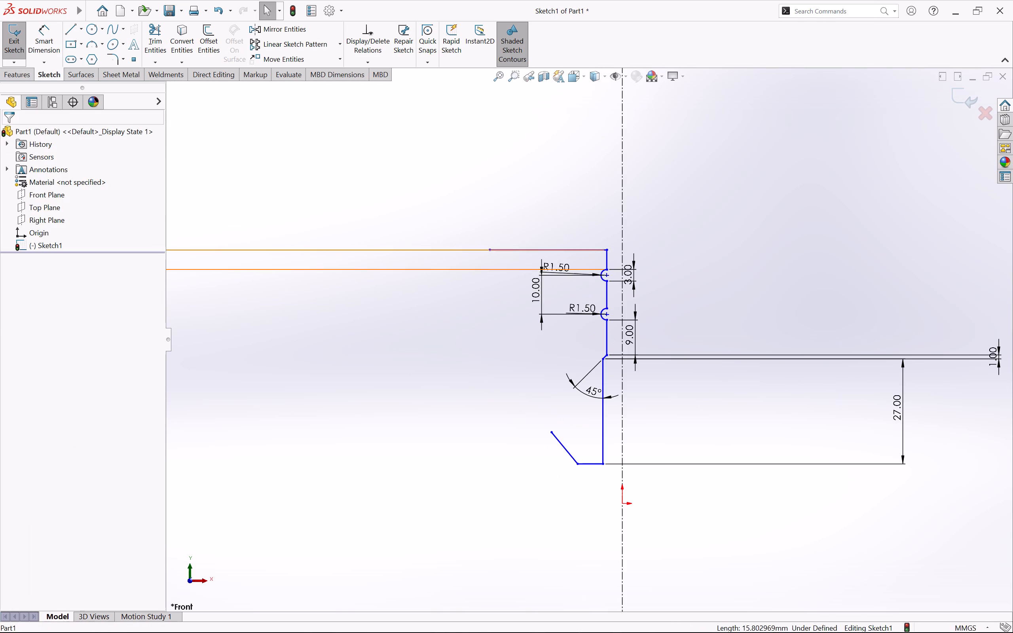
pyautogui.scroll(2, 372, 244)
pyautogui.moveTo(264, 284); pyautogui.dragTo(664, 293)
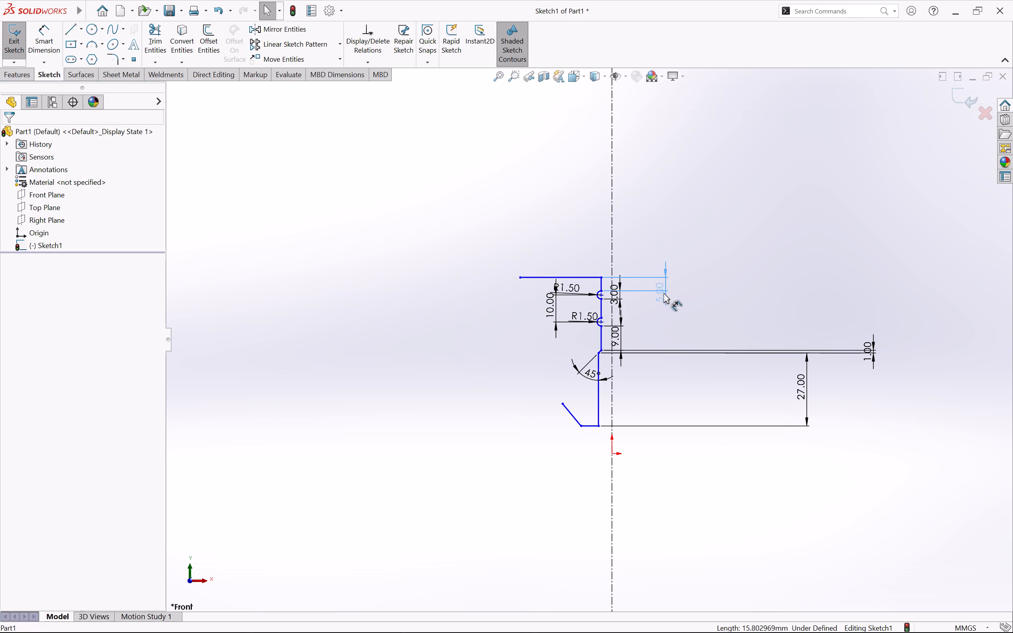
pyautogui.moveTo(664, 293); pyautogui.dragTo(609, 283)
pyautogui.scroll(-6, 603, 286)
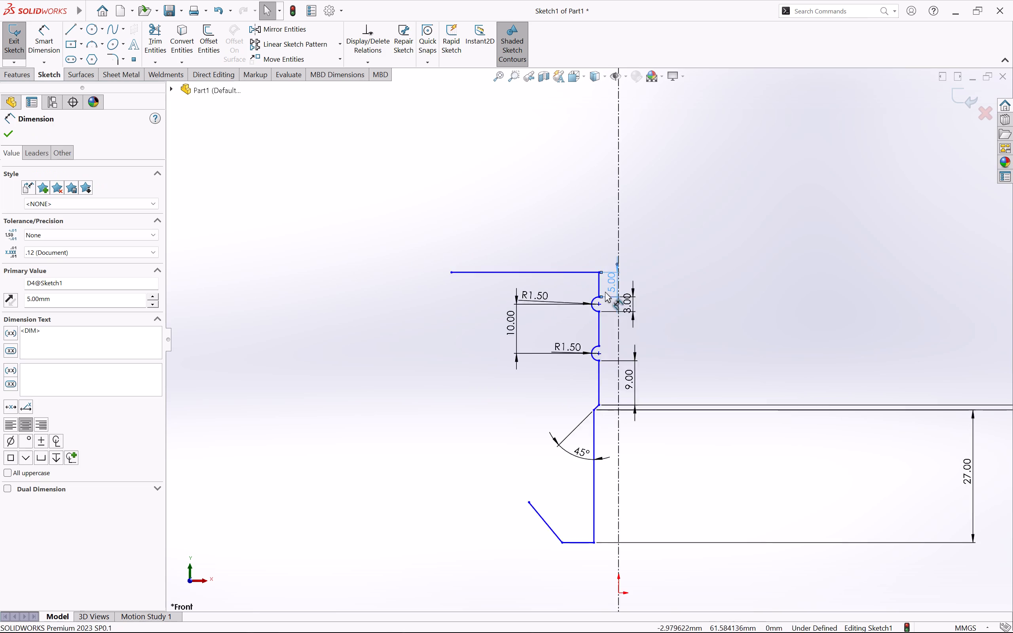
pyautogui.scroll(-2, 605, 292)
pyautogui.moveTo(624, 279); pyautogui.dragTo(602, 279)
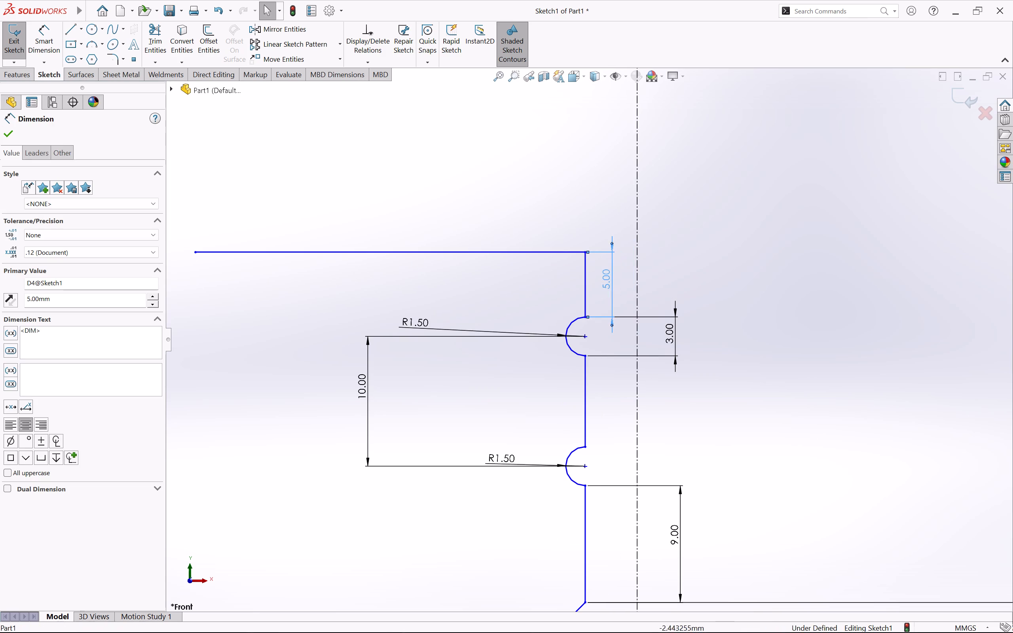
pyautogui.click(677, 273)
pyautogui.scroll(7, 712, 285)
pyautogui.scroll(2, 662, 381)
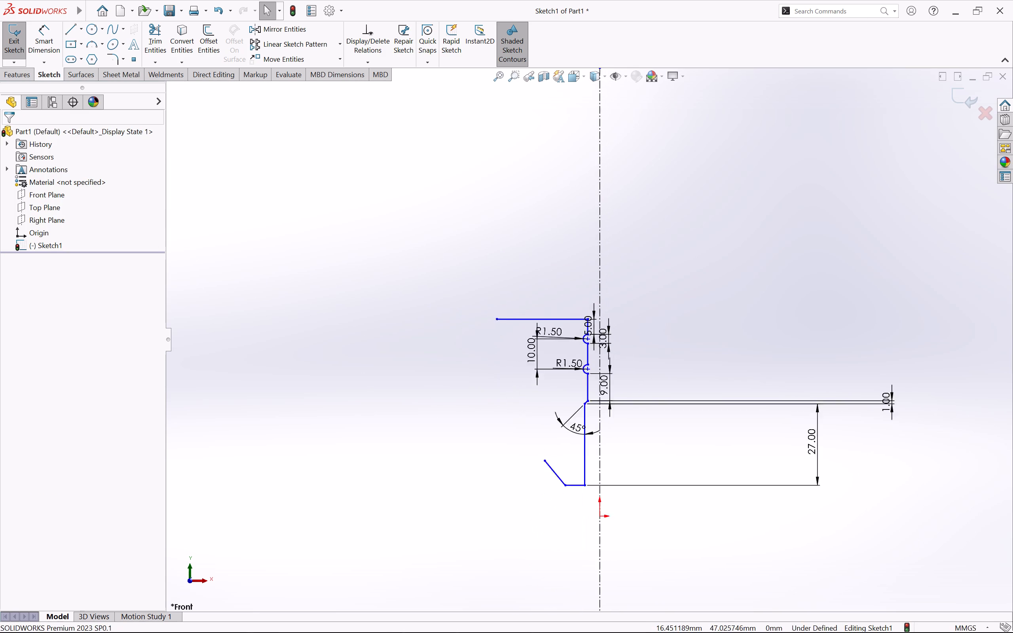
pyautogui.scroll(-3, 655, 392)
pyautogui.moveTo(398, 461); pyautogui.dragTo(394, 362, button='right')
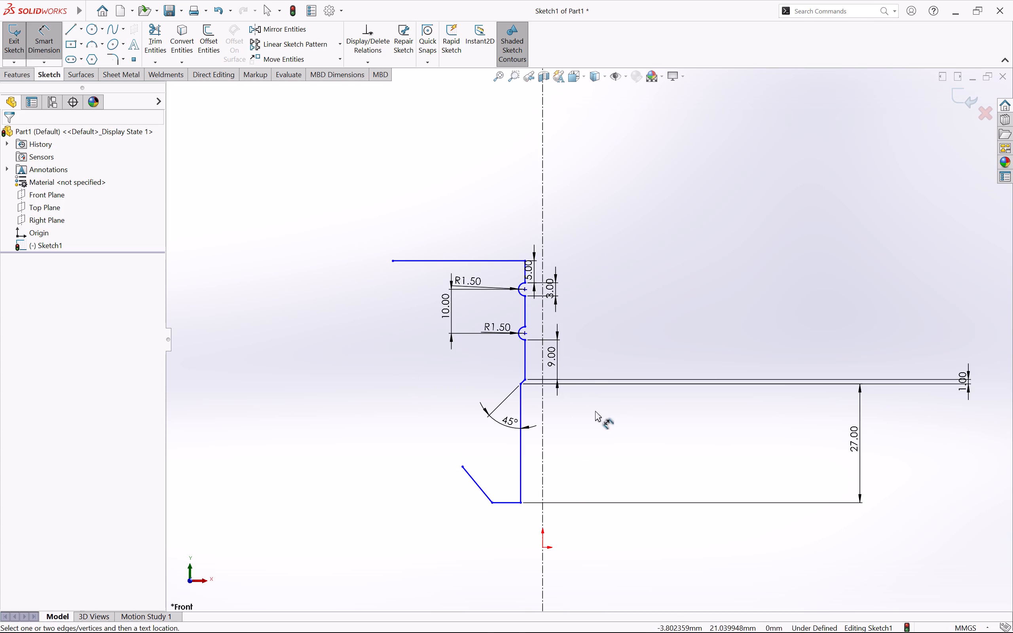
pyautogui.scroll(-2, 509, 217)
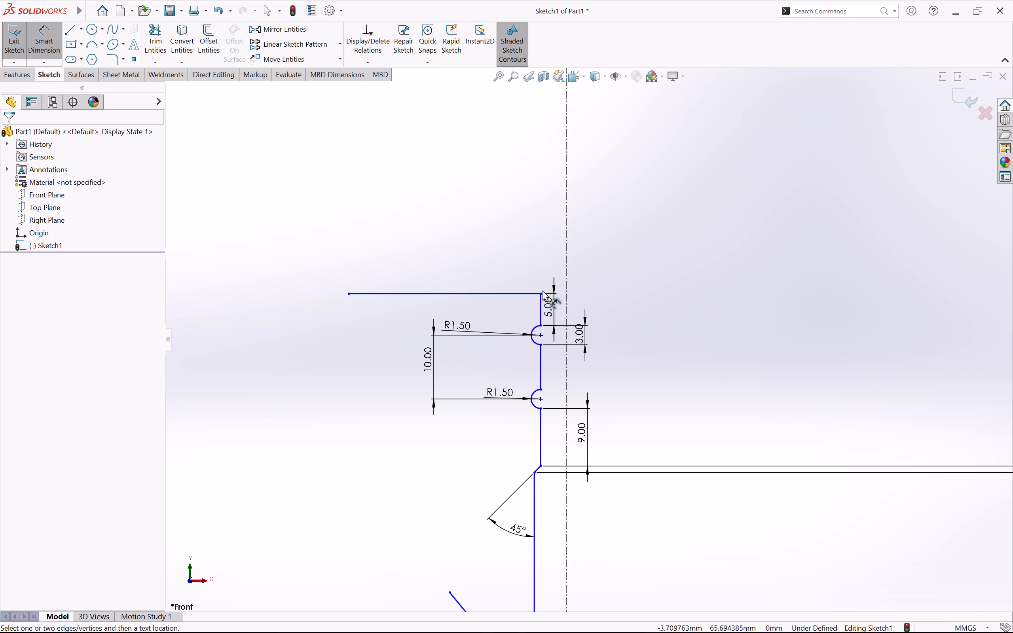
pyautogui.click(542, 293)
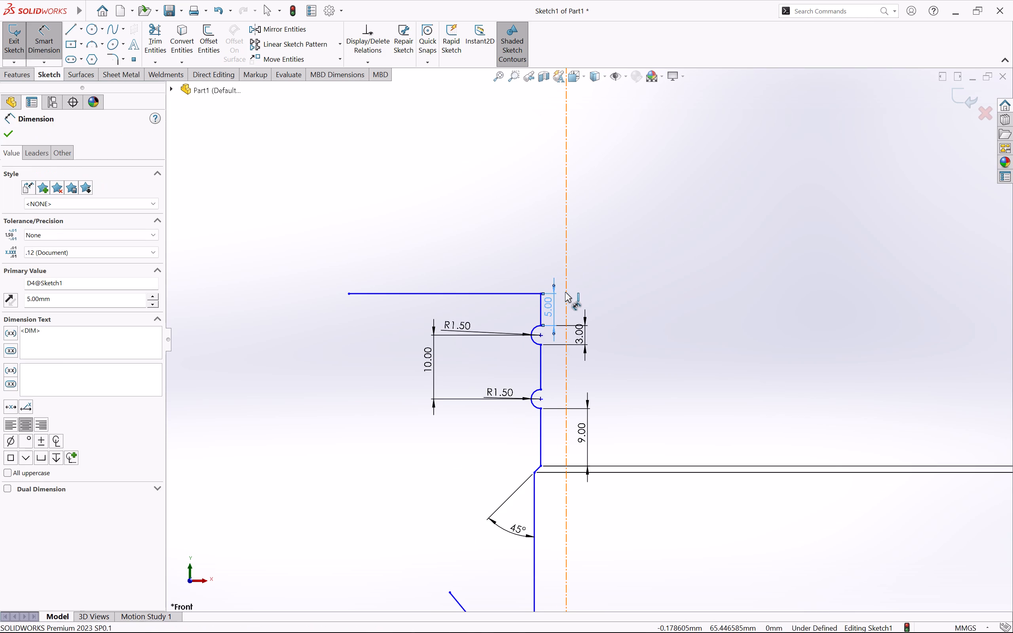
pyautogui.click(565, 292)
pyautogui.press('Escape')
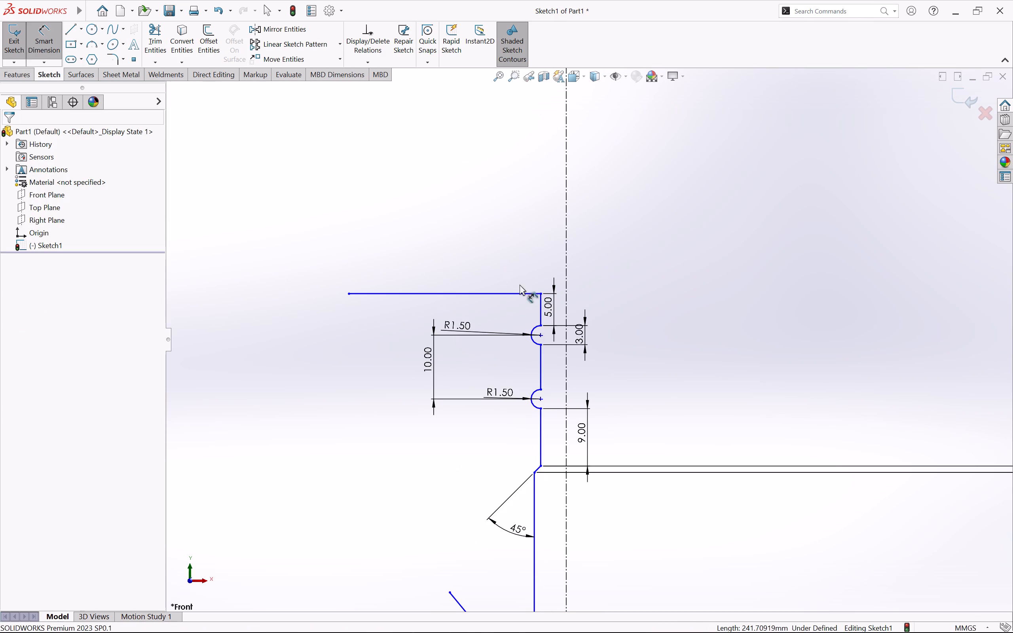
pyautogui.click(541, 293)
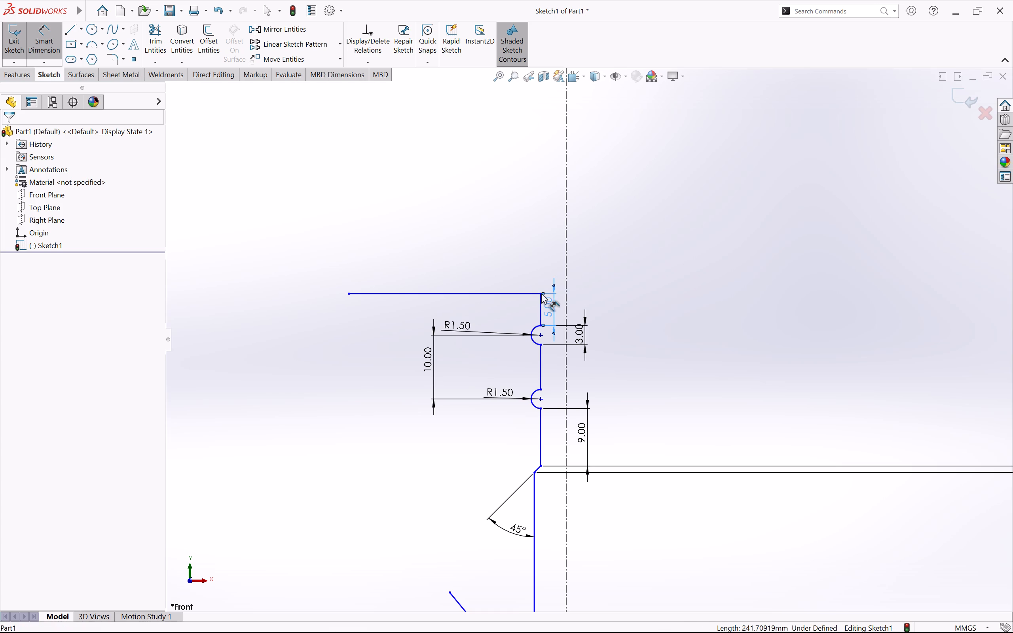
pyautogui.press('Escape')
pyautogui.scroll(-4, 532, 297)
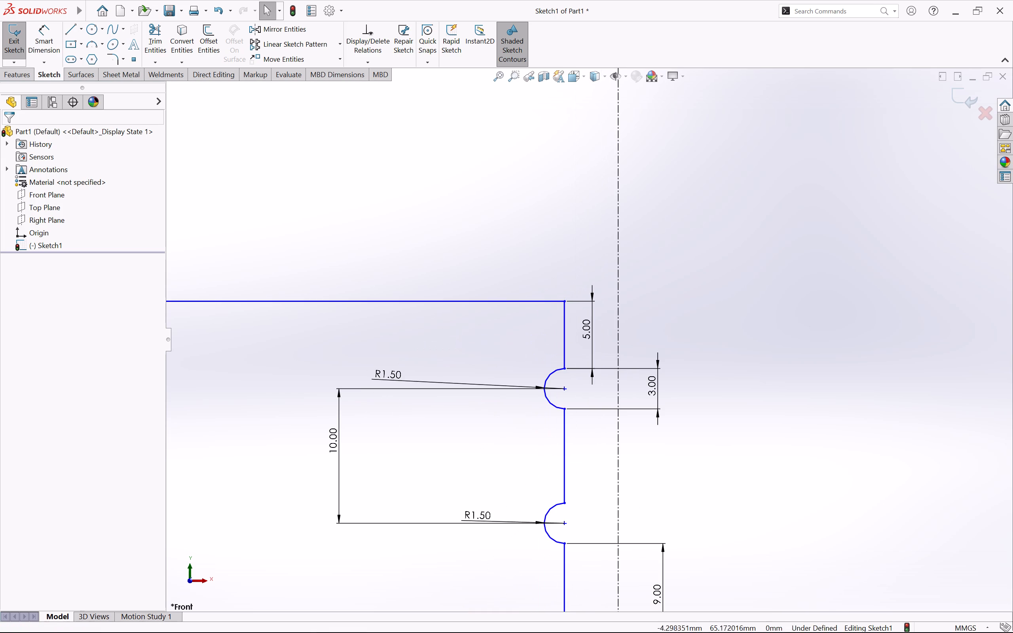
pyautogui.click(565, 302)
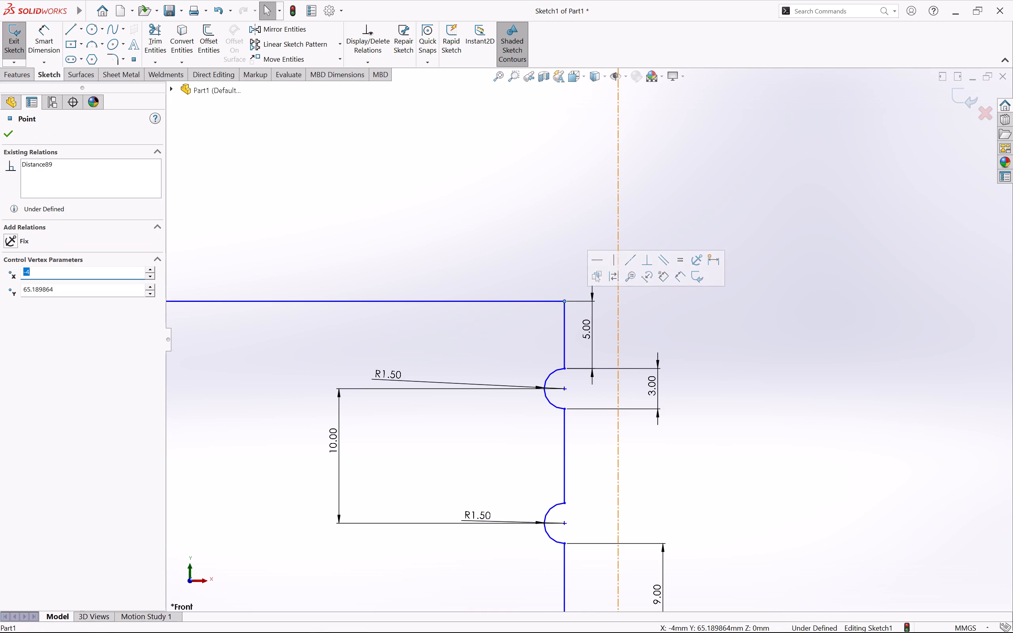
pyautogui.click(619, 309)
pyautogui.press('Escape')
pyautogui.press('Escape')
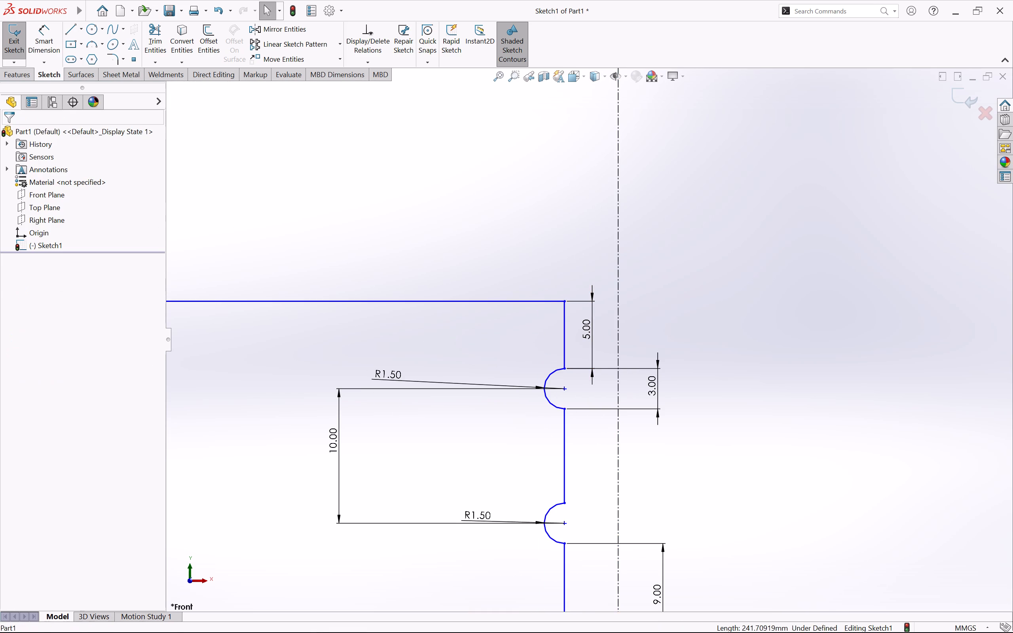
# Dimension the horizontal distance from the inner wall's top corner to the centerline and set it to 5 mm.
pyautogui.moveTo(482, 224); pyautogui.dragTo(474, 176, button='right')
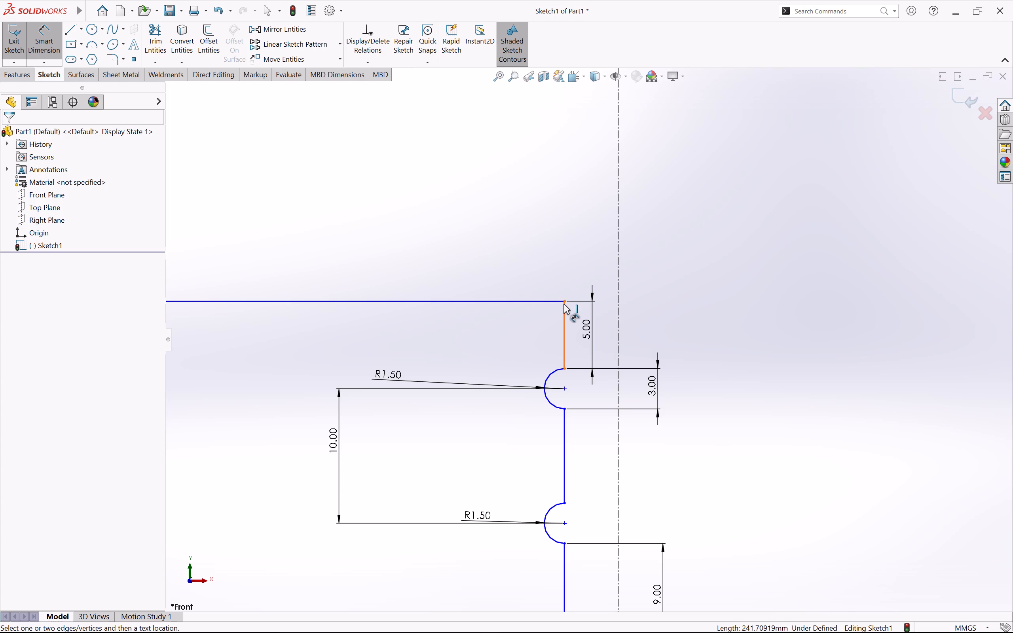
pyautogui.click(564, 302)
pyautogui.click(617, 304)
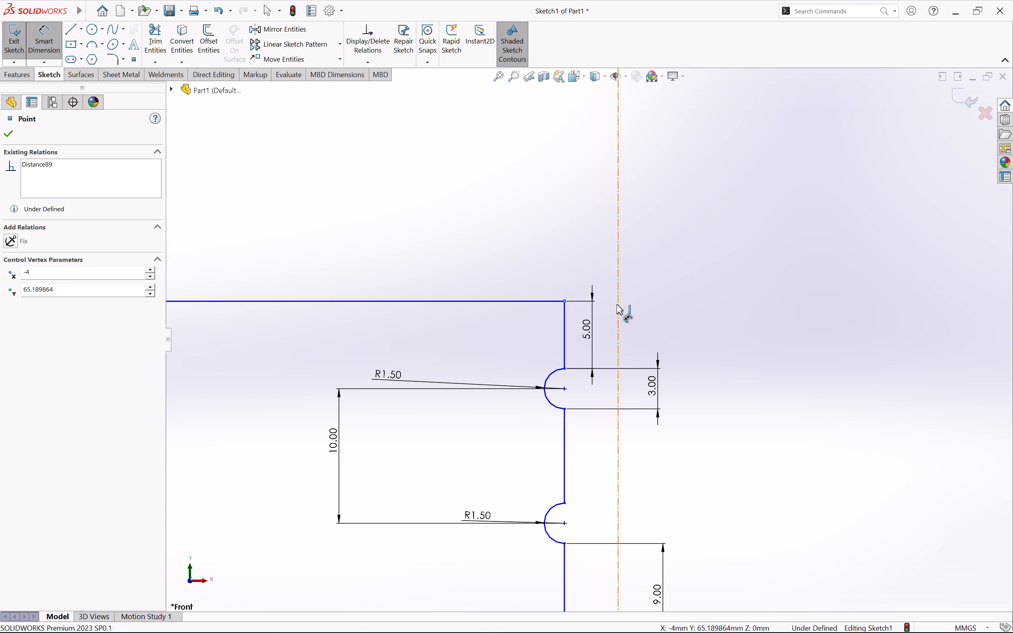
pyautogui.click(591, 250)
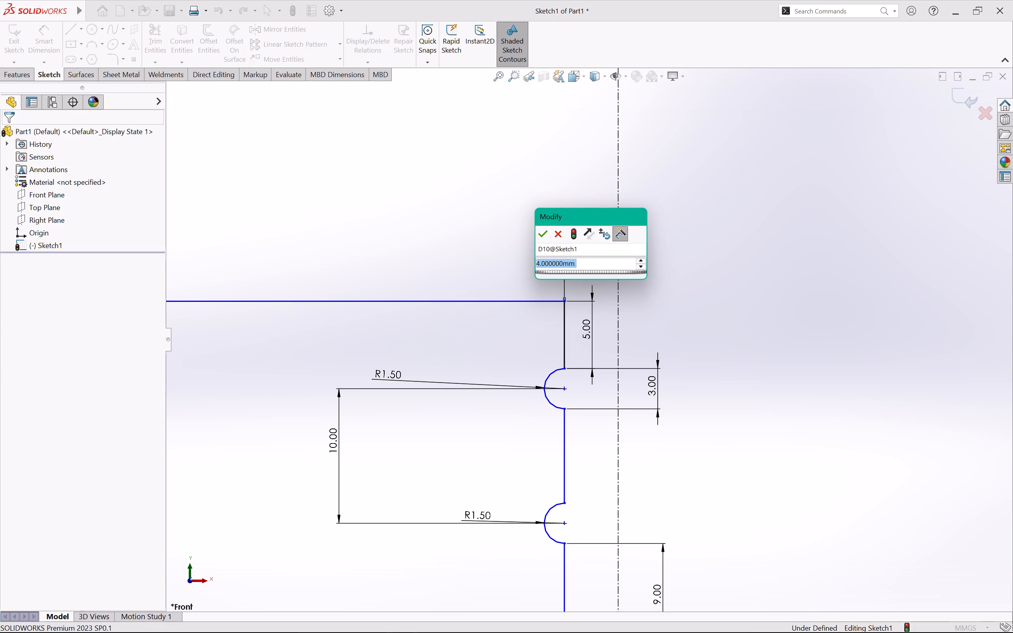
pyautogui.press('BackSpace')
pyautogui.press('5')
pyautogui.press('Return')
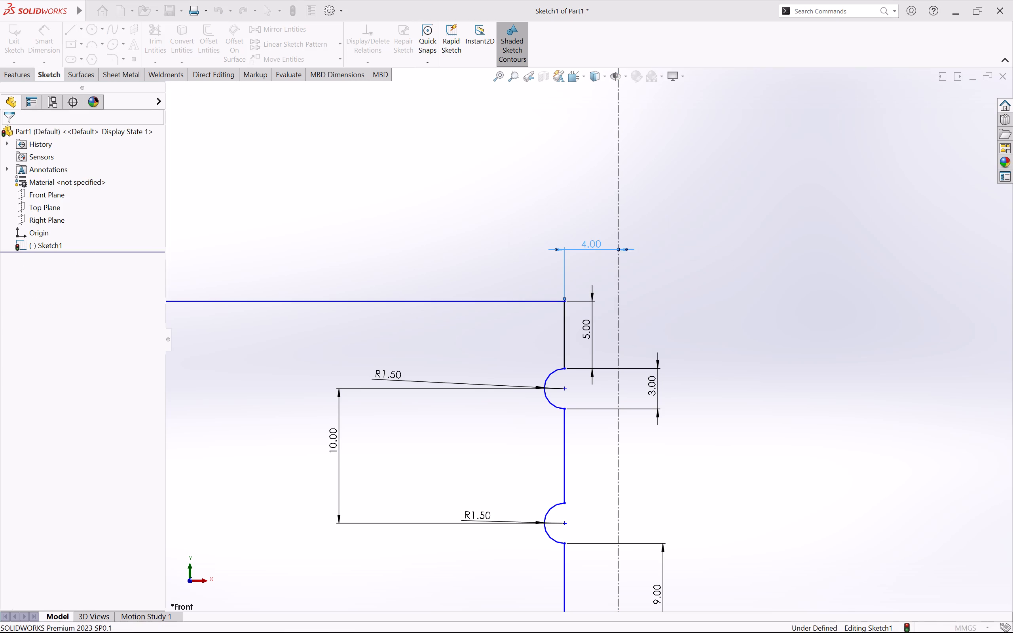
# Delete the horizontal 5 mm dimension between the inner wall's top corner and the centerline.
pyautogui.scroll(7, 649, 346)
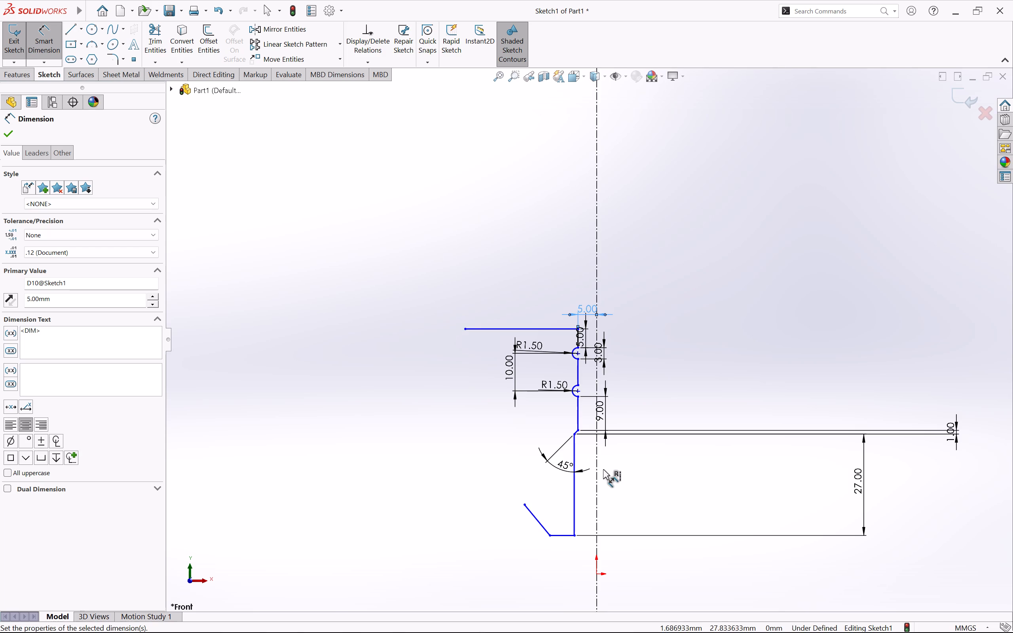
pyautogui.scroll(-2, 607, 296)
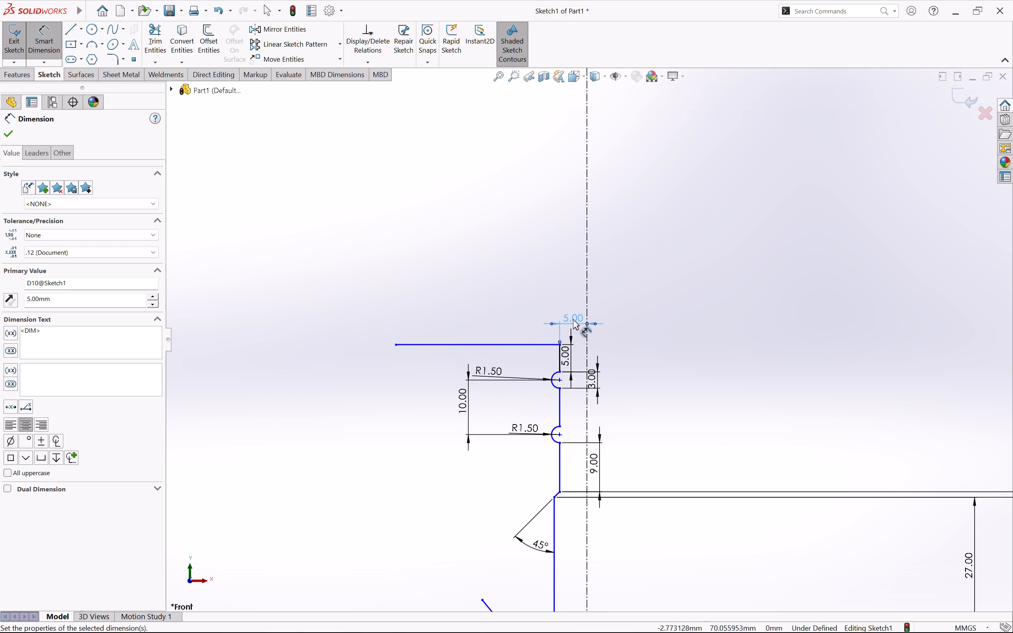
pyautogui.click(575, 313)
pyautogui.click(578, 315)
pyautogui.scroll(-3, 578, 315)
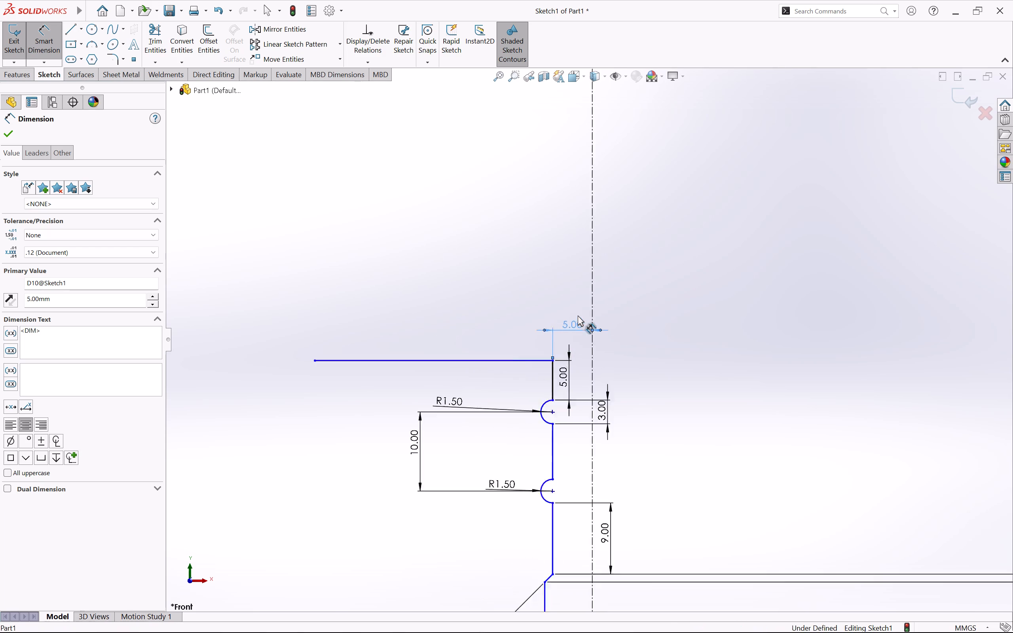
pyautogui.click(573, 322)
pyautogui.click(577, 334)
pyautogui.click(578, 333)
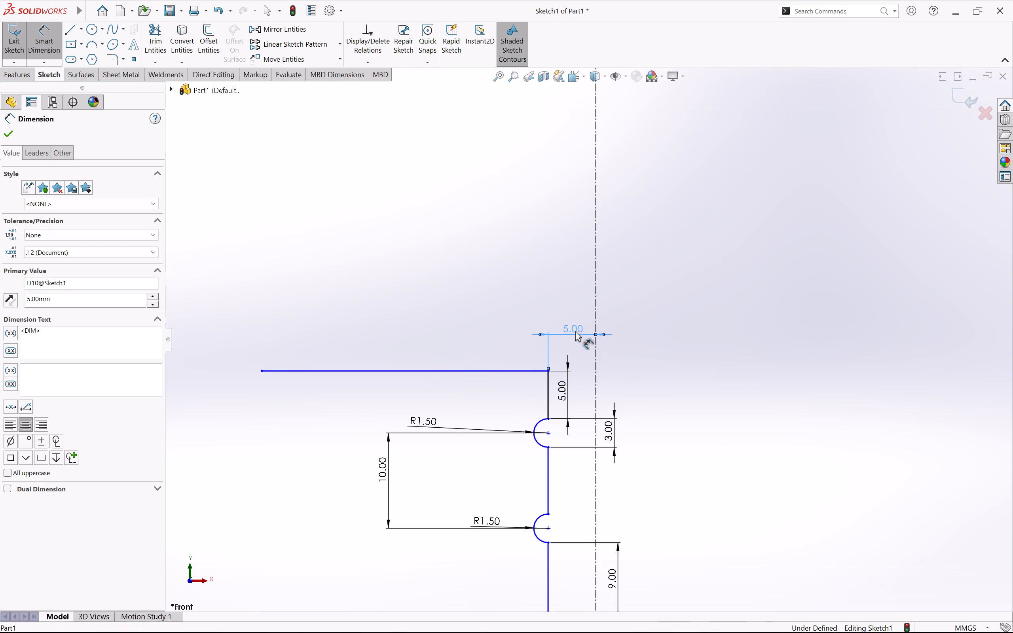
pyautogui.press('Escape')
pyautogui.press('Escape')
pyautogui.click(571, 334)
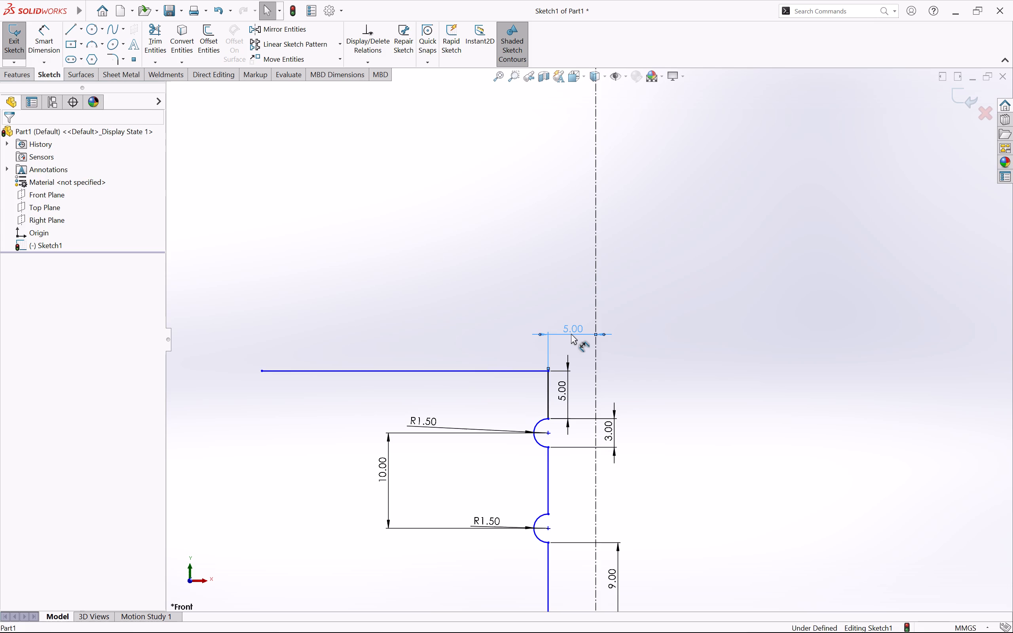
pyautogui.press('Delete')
# Dimension the horizontal distance from the inner wall's bottom corner to the centerline and set it to 5 mm.
pyautogui.scroll(-3, 634, 474)
pyautogui.scroll(5, 620, 466)
pyautogui.scroll(4, 613, 512)
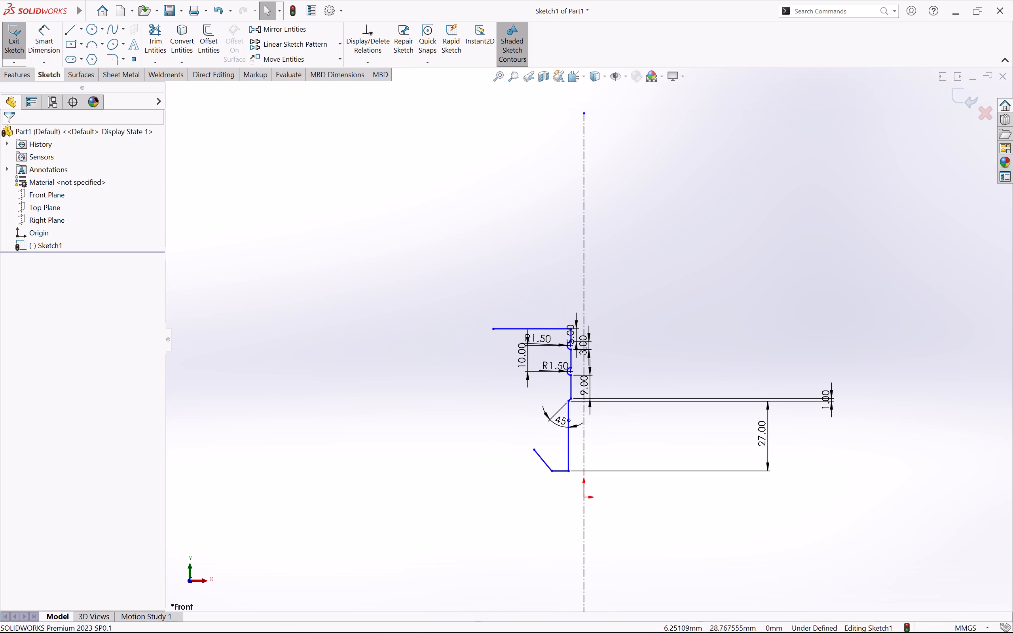
pyautogui.scroll(-4, 575, 462)
pyautogui.scroll(-1, 607, 461)
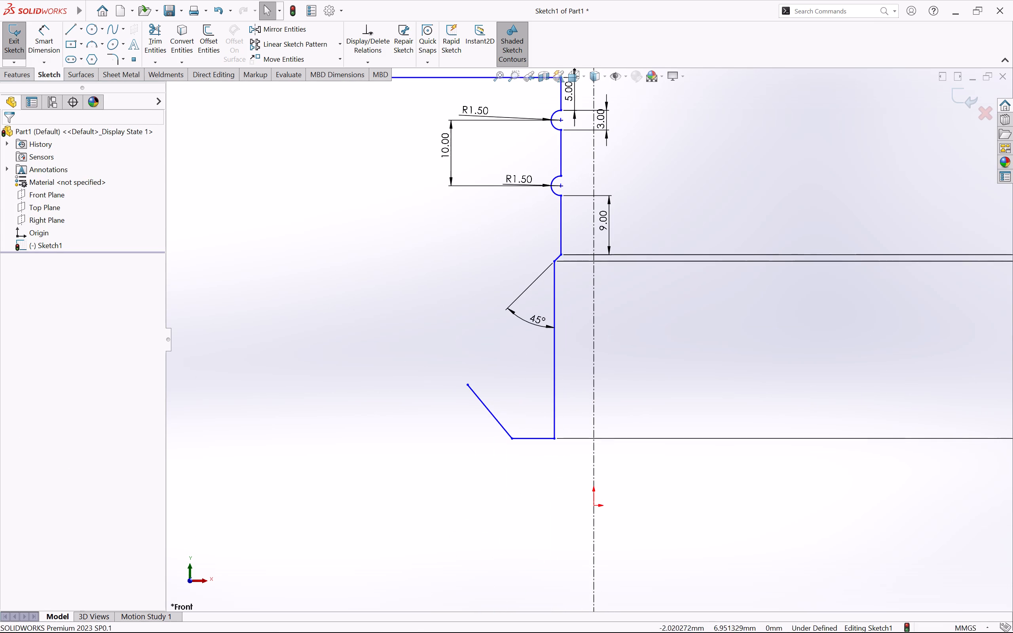
pyautogui.moveTo(473, 494); pyautogui.dragTo(446, 408, button='right')
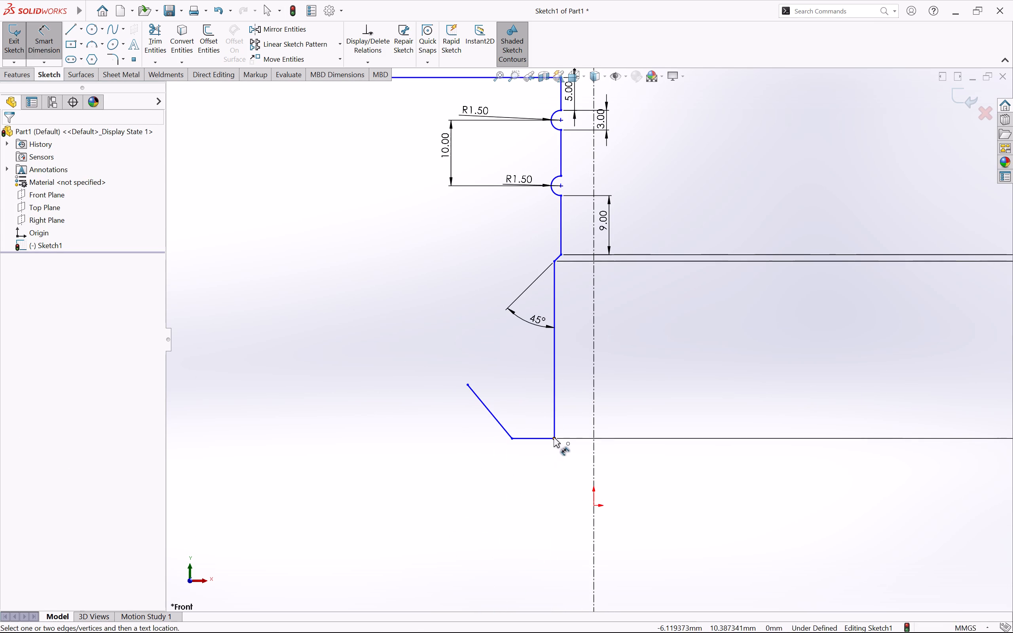
pyautogui.click(554, 437)
pyautogui.click(594, 439)
pyautogui.click(576, 468)
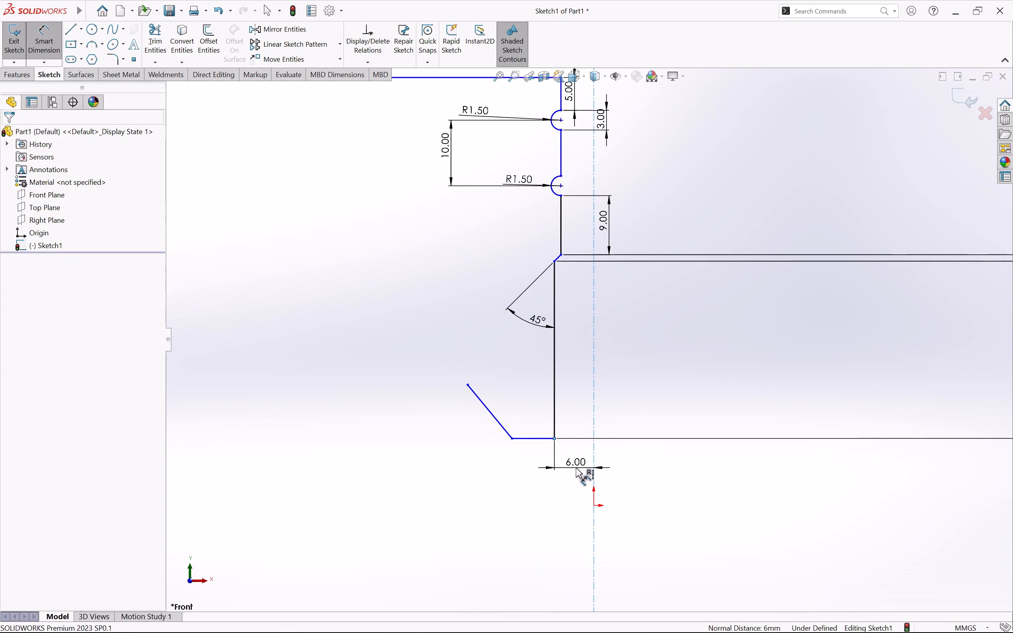
pyautogui.press('BackSpace')
pyautogui.press('5')
pyautogui.press('Return')
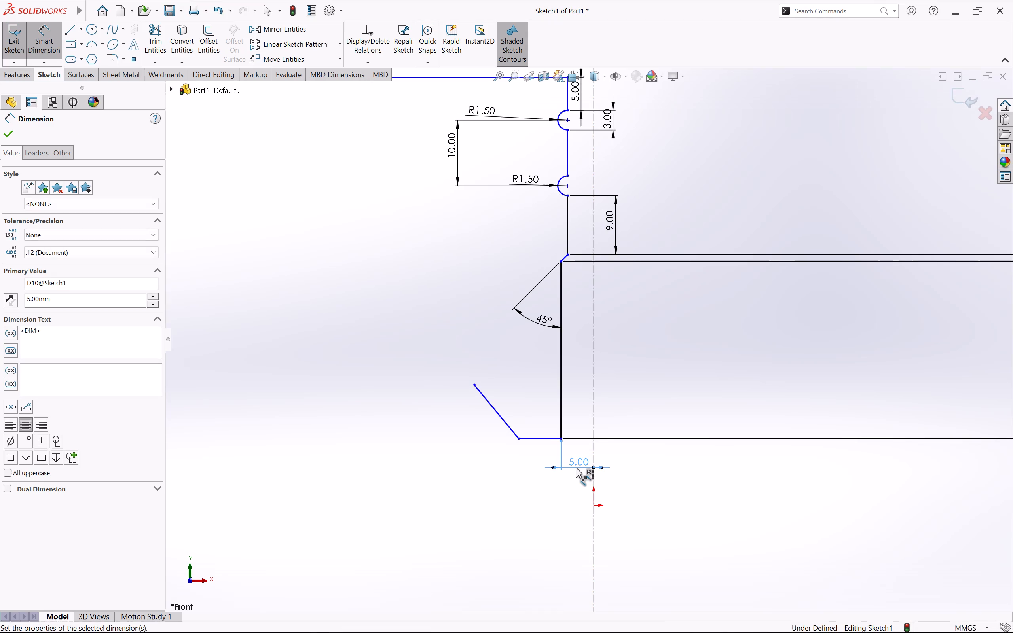
pyautogui.click(444, 293)
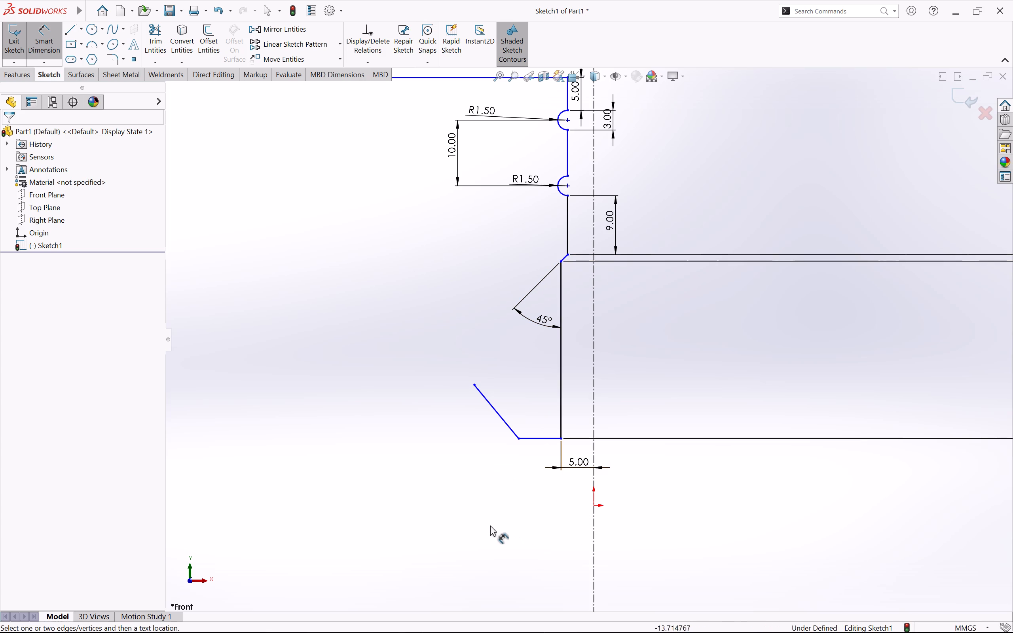
# Dimension the vertical distance from the origin to the upper endpoint of the 45° transition, accepting its value as drawn.
pyautogui.moveTo(488, 525); pyautogui.dragTo(483, 503, button='right')
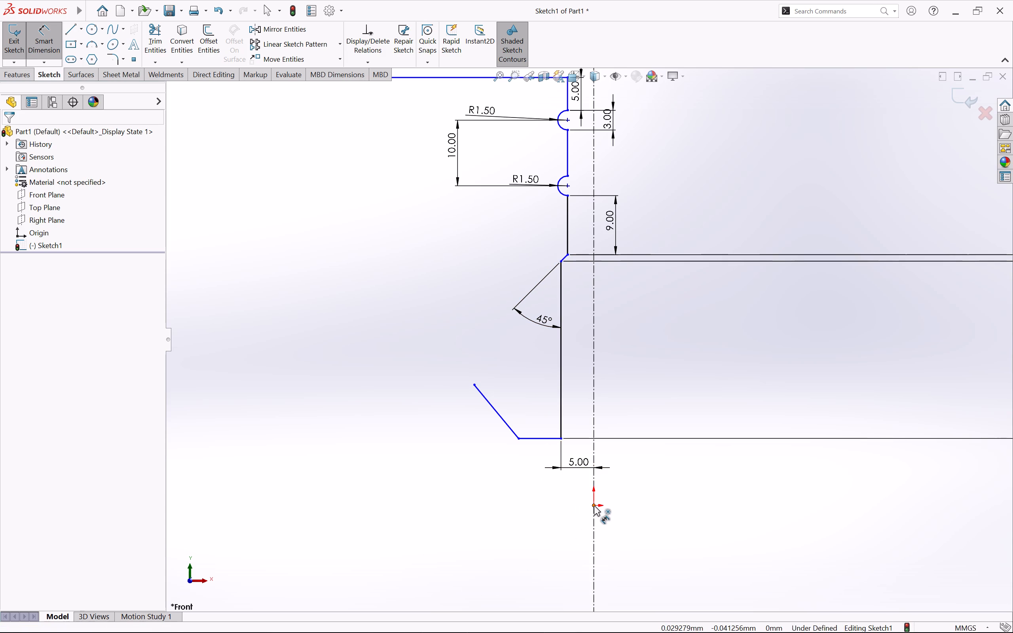
pyautogui.click(594, 506)
pyautogui.click(569, 253)
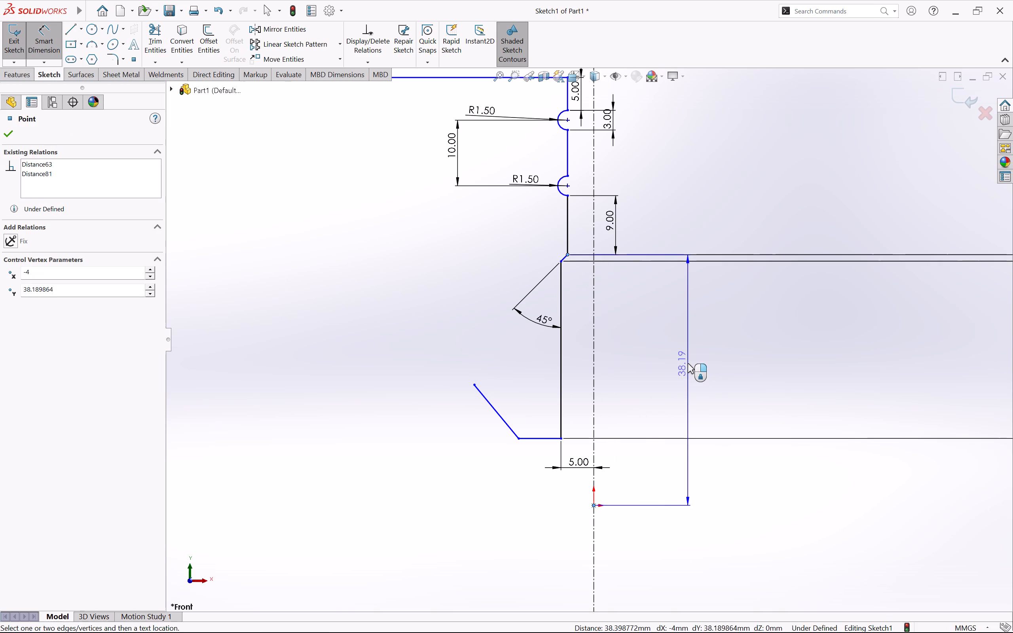
pyautogui.click(688, 363)
pyautogui.click(640, 350)
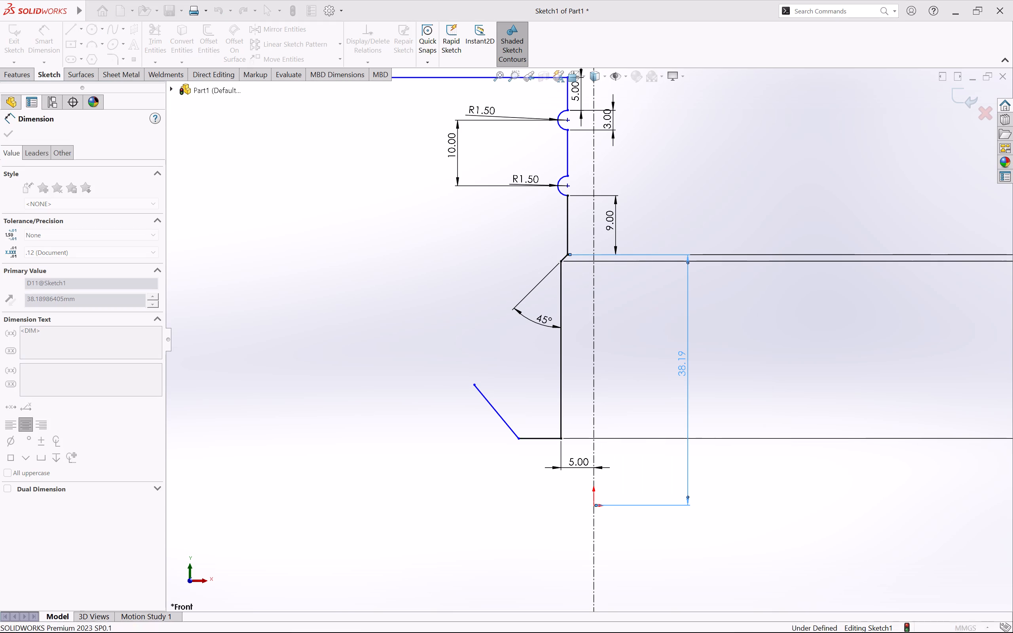
pyautogui.click(731, 458)
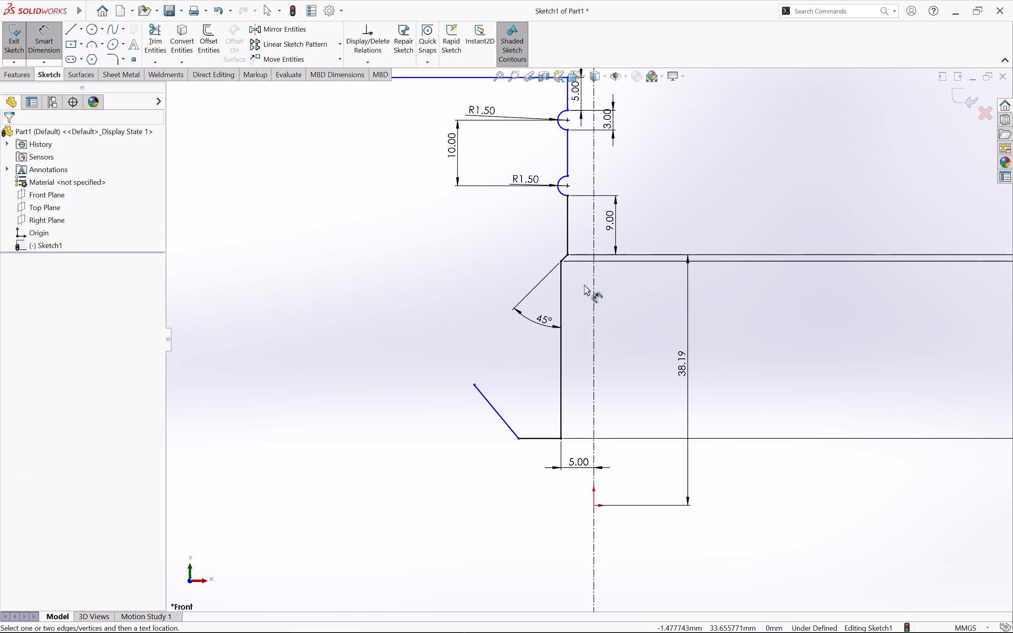
# Dimension the vertical distance from the origin to the lower arc groove's center, accepting its value as drawn.
pyautogui.scroll(-1, 584, 233)
pyautogui.scroll(1, 582, 226)
pyautogui.scroll(1, 588, 102)
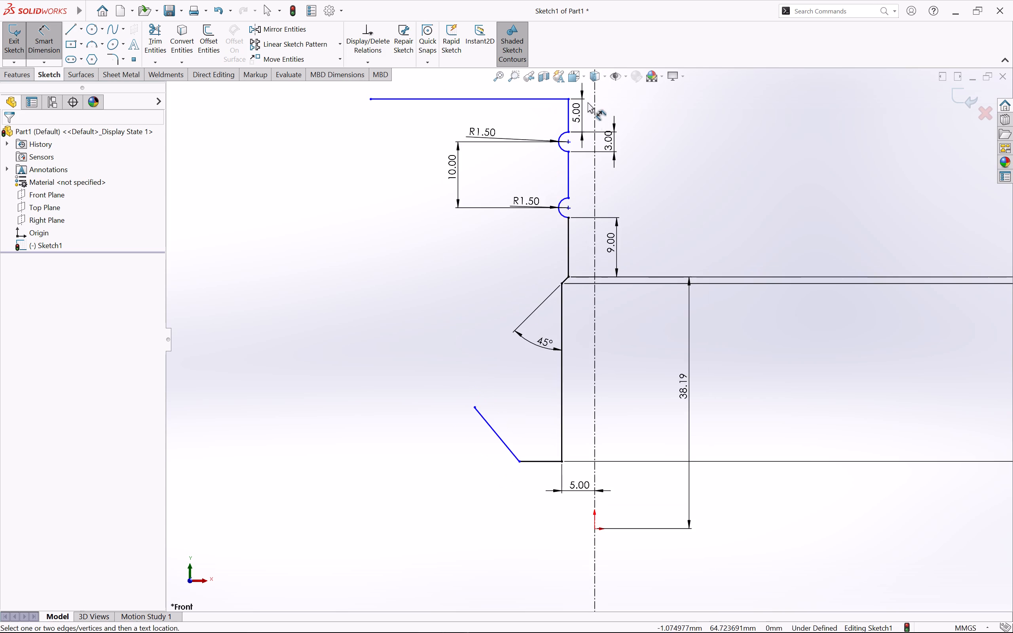
pyautogui.scroll(-1, 582, 123)
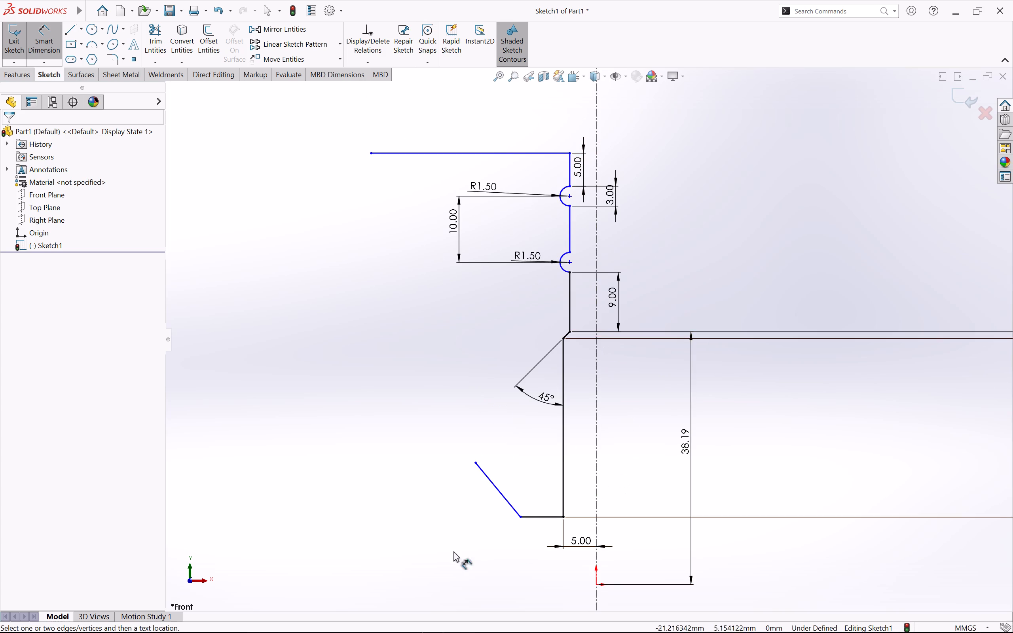
pyautogui.click(597, 585)
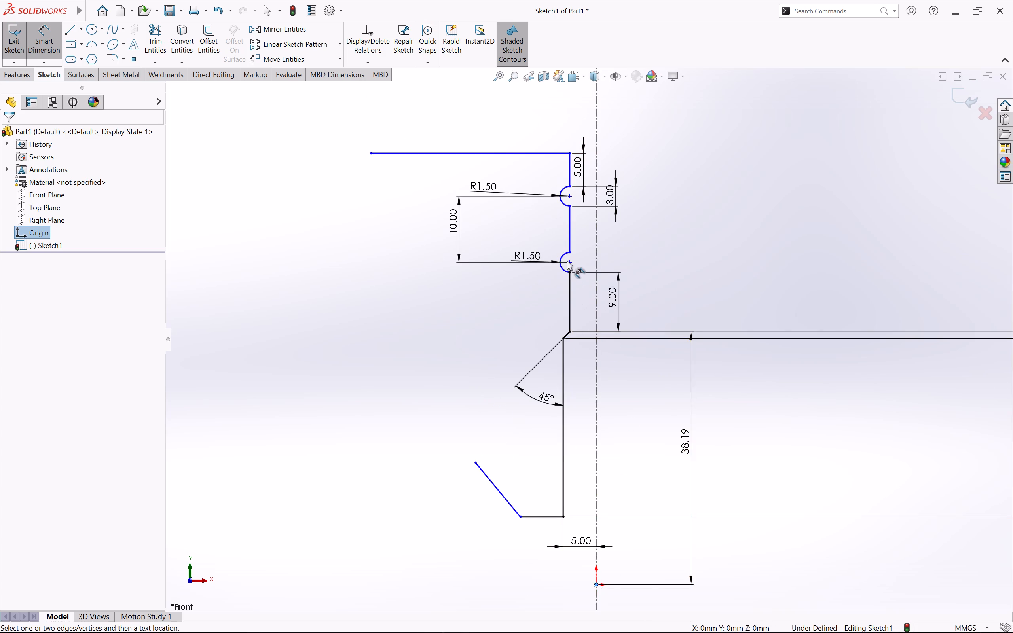
pyautogui.click(569, 262)
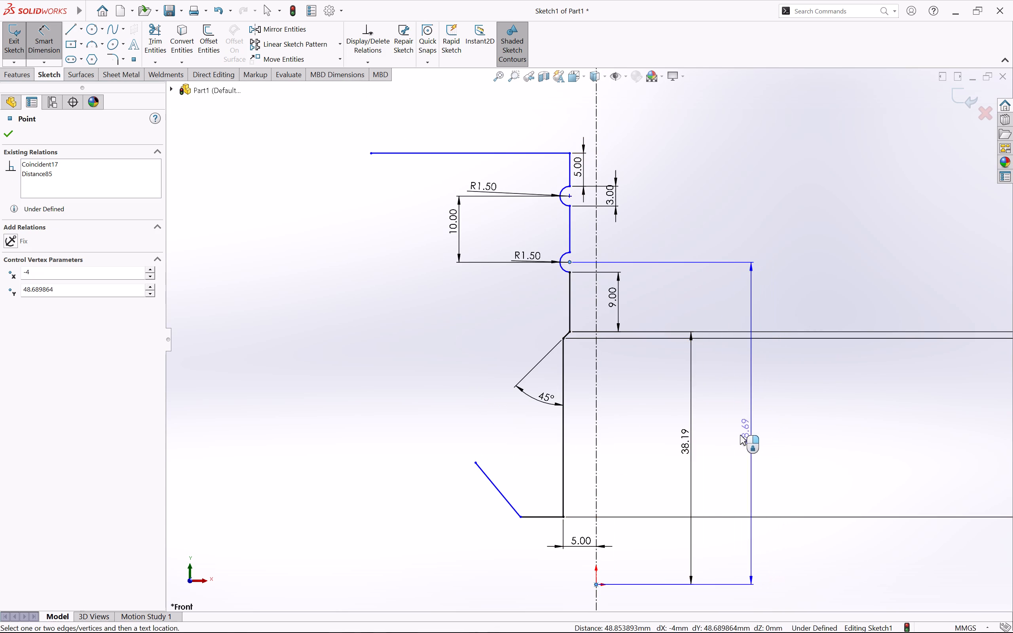
pyautogui.click(713, 432)
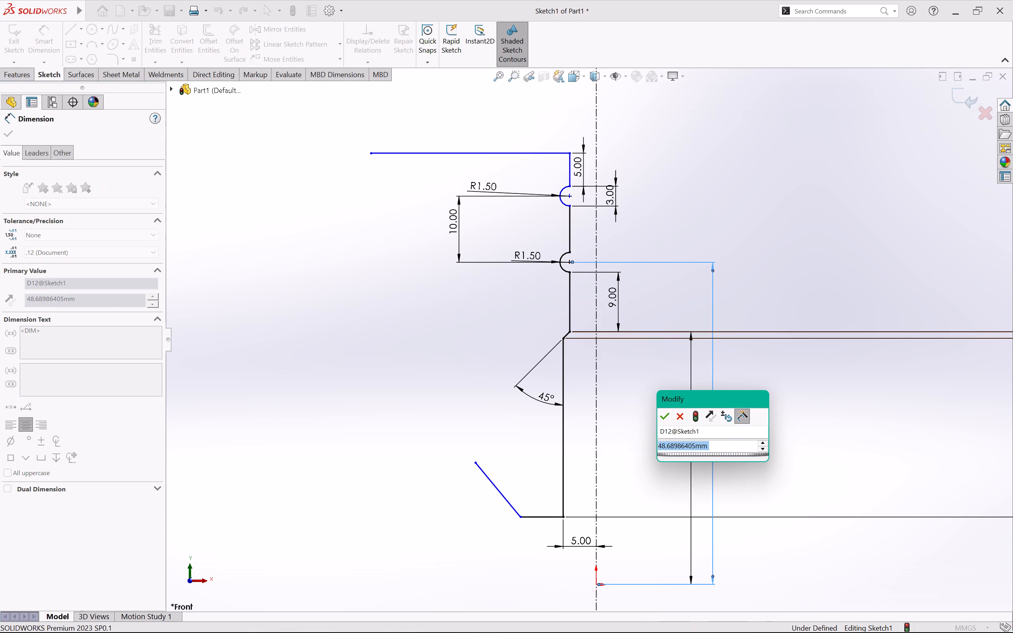
pyautogui.click(665, 417)
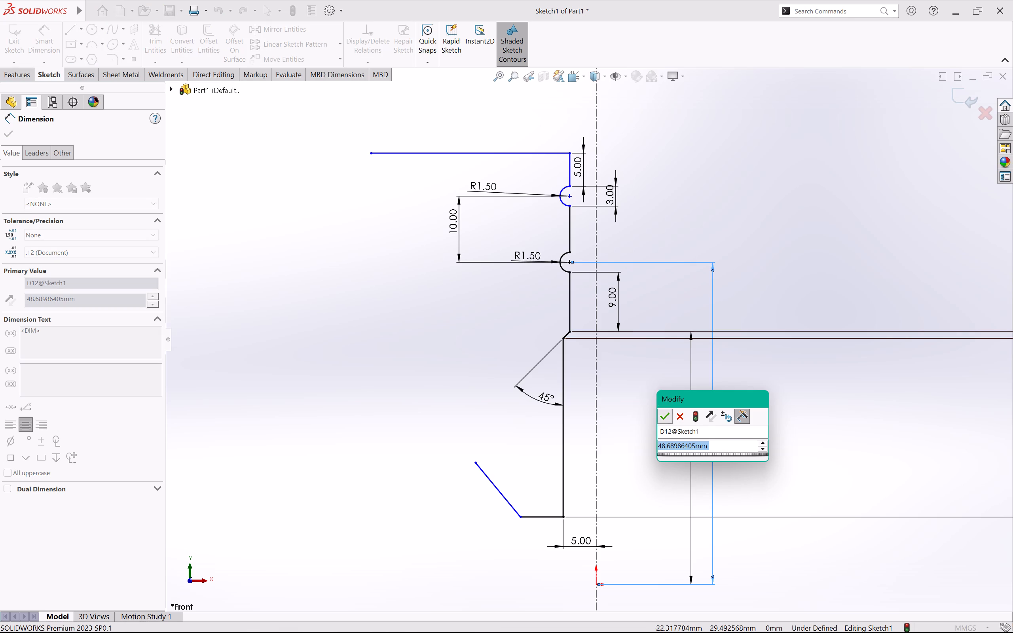
# Dimension the vertical distance from the origin to the upper arc groove's center, accepting its value as drawn.
pyautogui.click(597, 585)
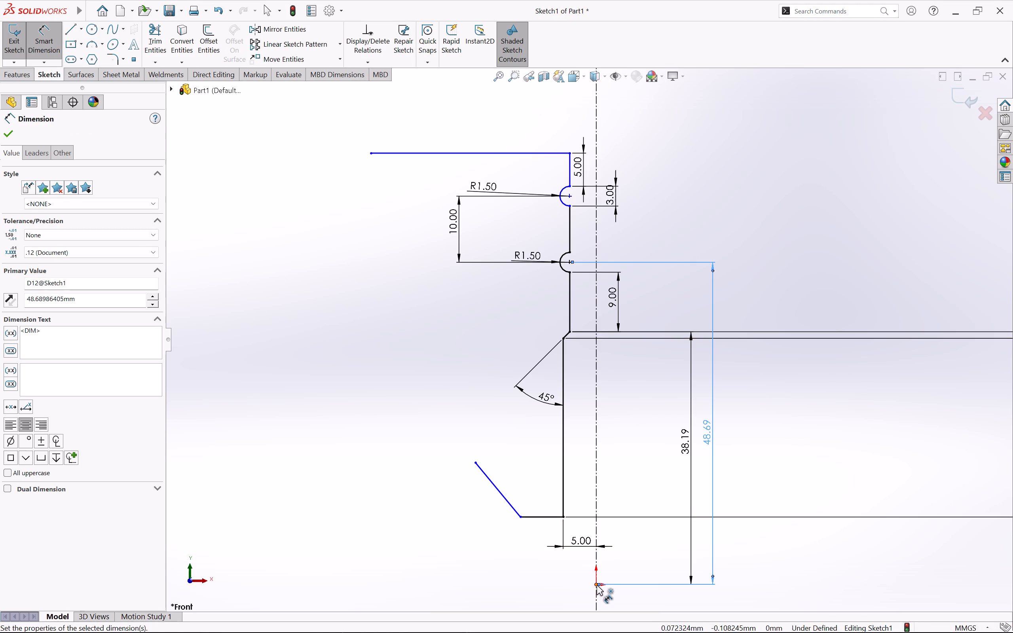
pyautogui.click(570, 194)
pyautogui.click(730, 434)
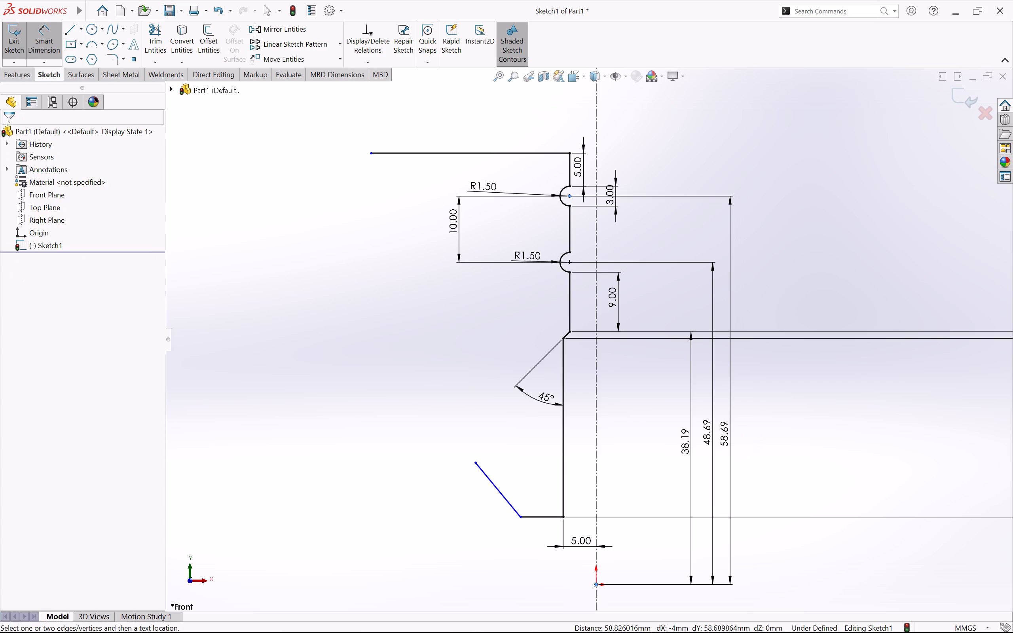
pyautogui.click(679, 419)
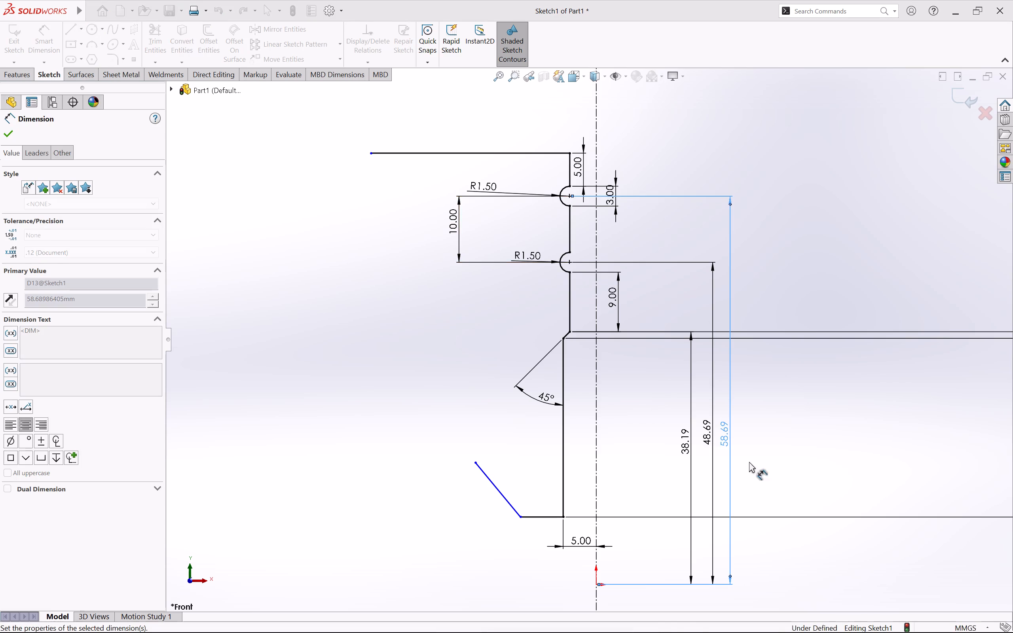
# Reposition the 1 mm height dimension of the 45° transition so it sits right beside the transition.
pyautogui.scroll(3, 725, 495)
pyautogui.click(705, 494)
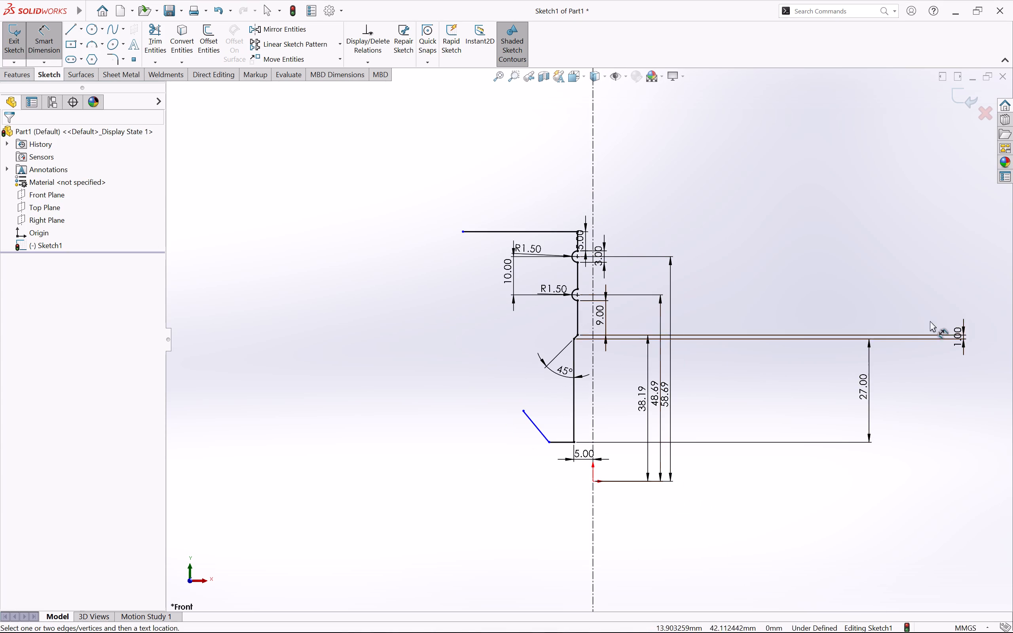
pyautogui.moveTo(958, 331); pyautogui.dragTo(582, 335)
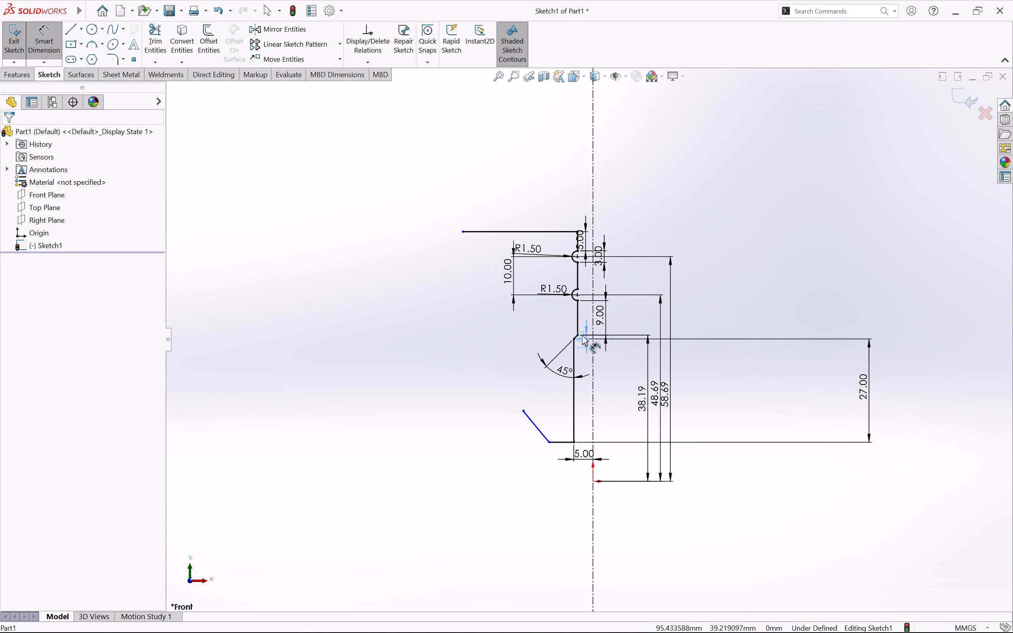
pyautogui.moveTo(582, 335); pyautogui.dragTo(582, 335)
pyautogui.click(602, 358)
pyautogui.scroll(-6, 580, 338)
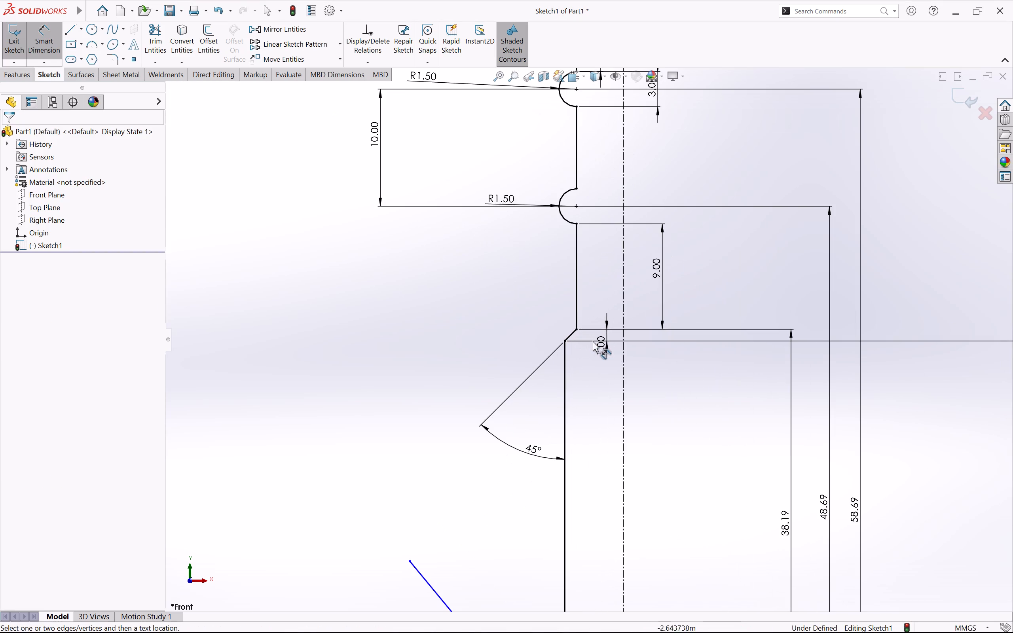
pyautogui.scroll(-4, 609, 341)
pyautogui.moveTo(595, 351); pyautogui.dragTo(556, 320)
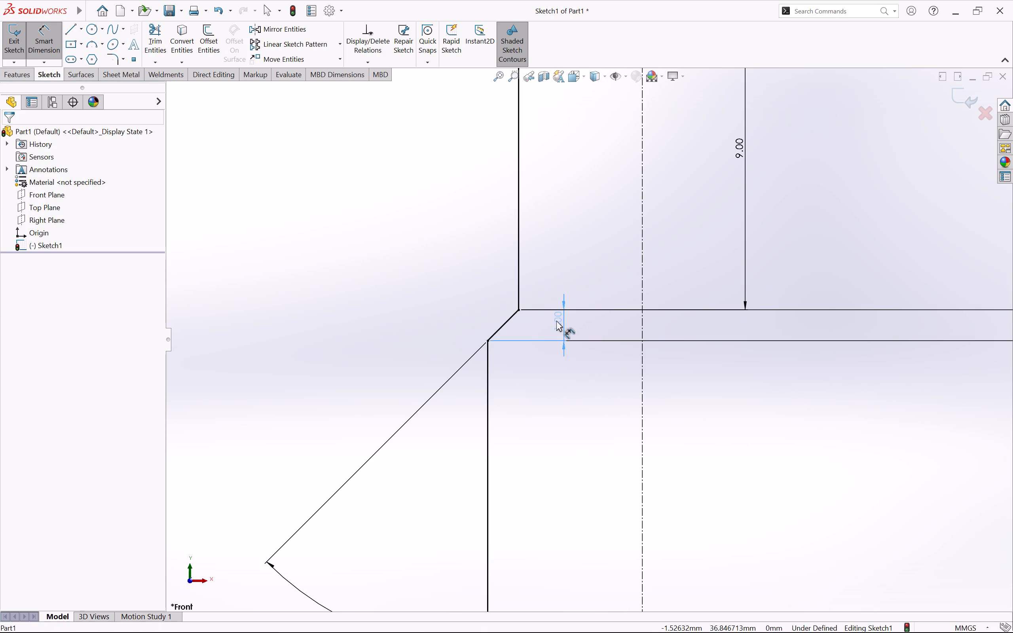
pyautogui.moveTo(556, 320); pyautogui.dragTo(553, 322)
pyautogui.scroll(2, 587, 346)
pyautogui.click(592, 350)
pyautogui.scroll(7, 595, 398)
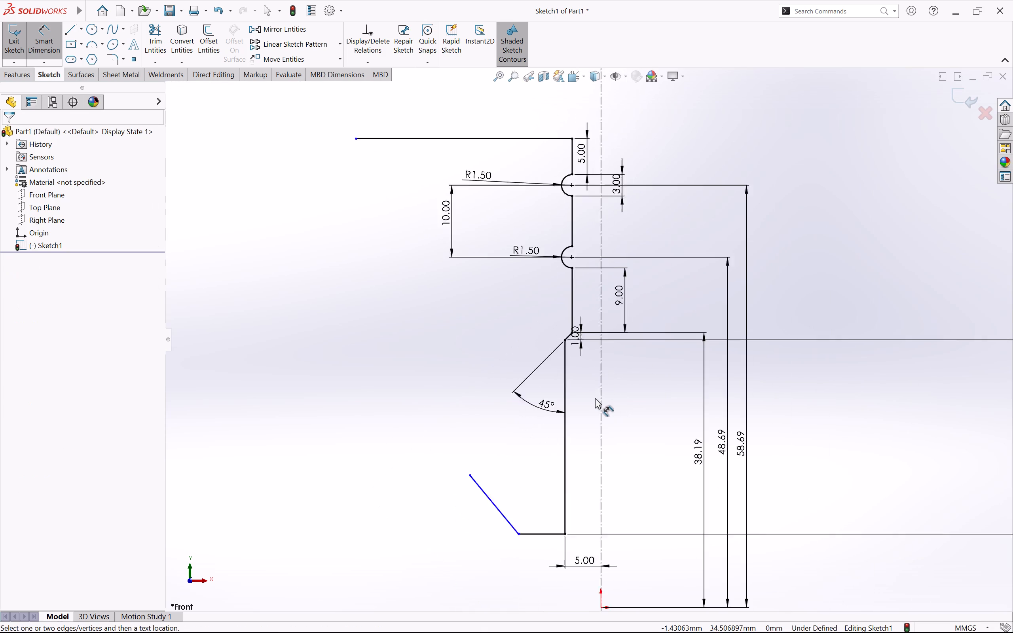
pyautogui.scroll(1, 595, 398)
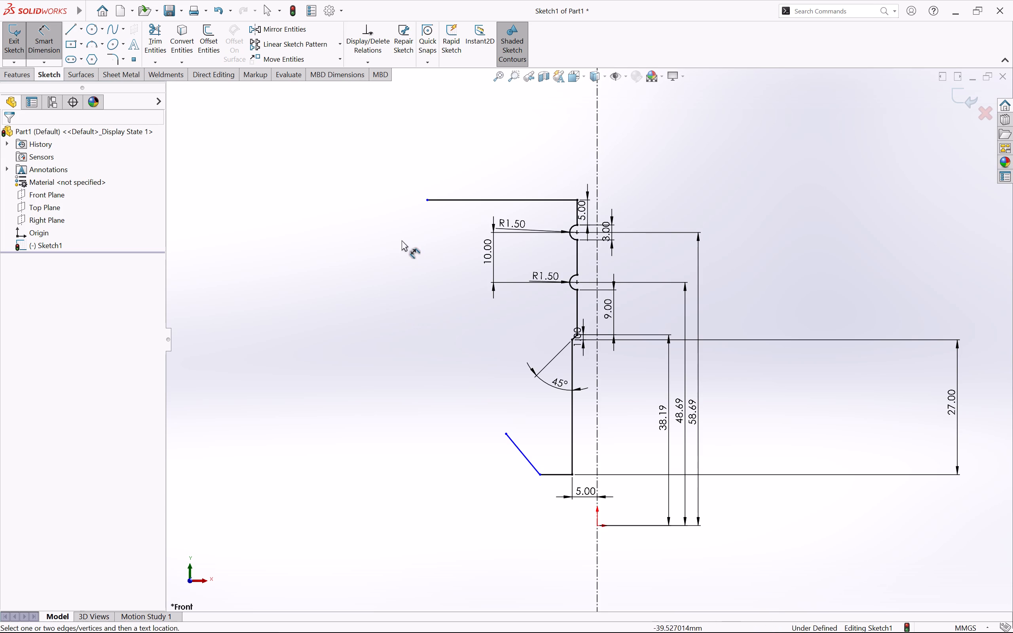
# Dimension the profile's horizontal top edge and set its length to 10 mm.
pyautogui.click(537, 202)
pyautogui.click(533, 157)
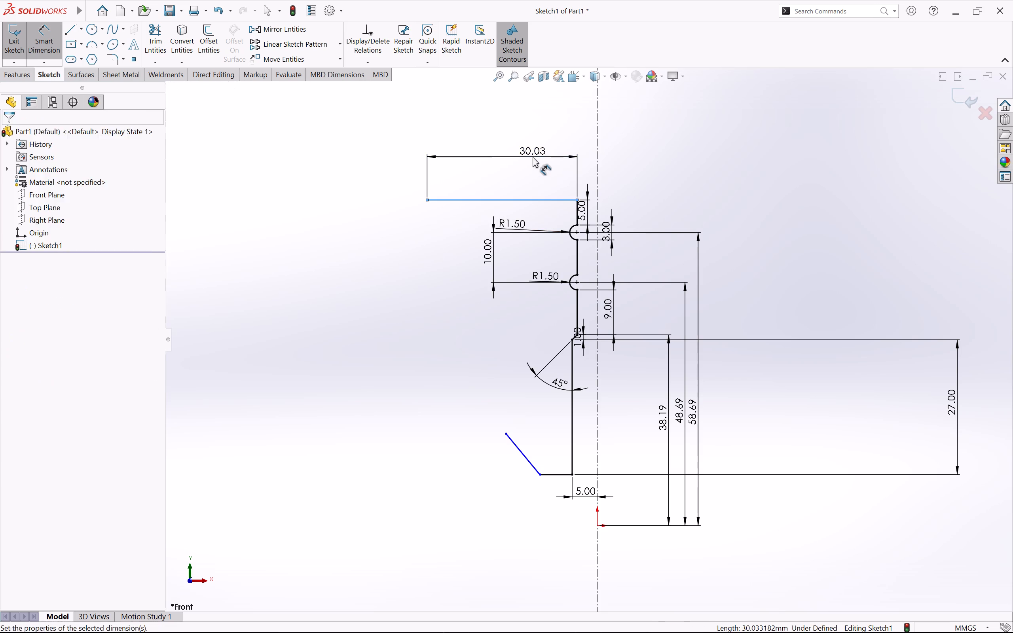
pyautogui.press('BackSpace')
pyautogui.write('10')
pyautogui.press('Return')
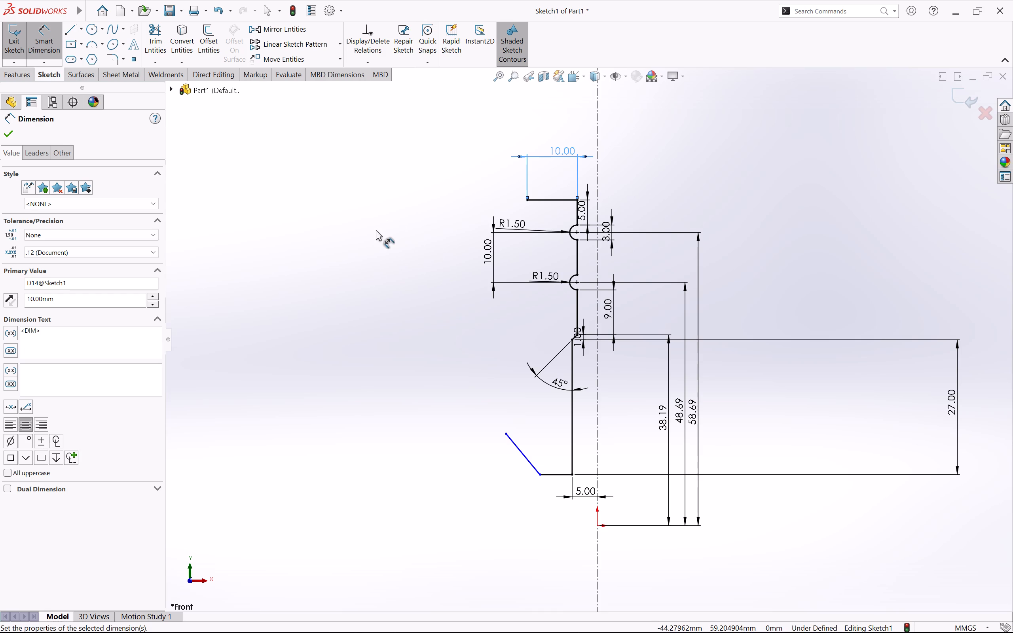
pyautogui.press('Escape')
# Move the 10 mm groove spacing dimension and both R1.50 radius dimensions close to the arc grooves.
pyautogui.moveTo(482, 250); pyautogui.dragTo(548, 245)
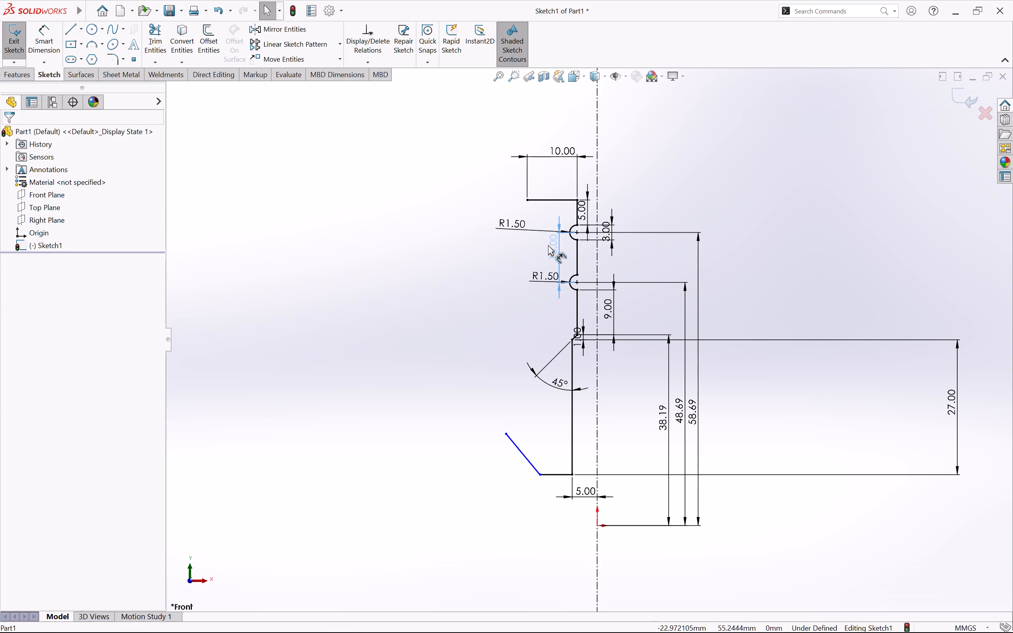
pyautogui.moveTo(548, 245); pyautogui.dragTo(559, 247)
pyautogui.scroll(-4, 547, 273)
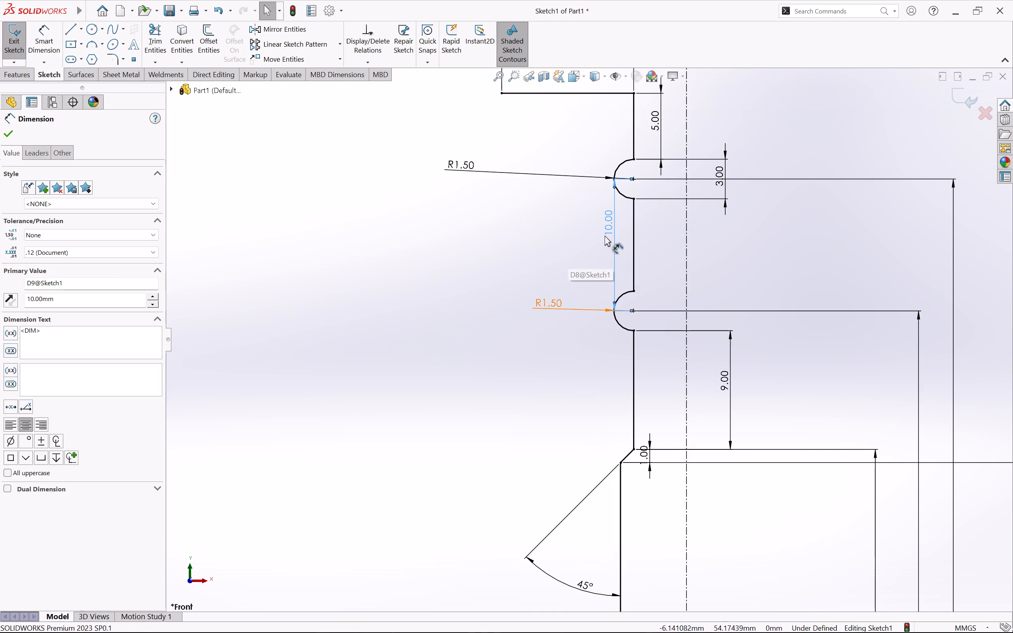
pyautogui.moveTo(546, 304); pyautogui.dragTo(632, 304)
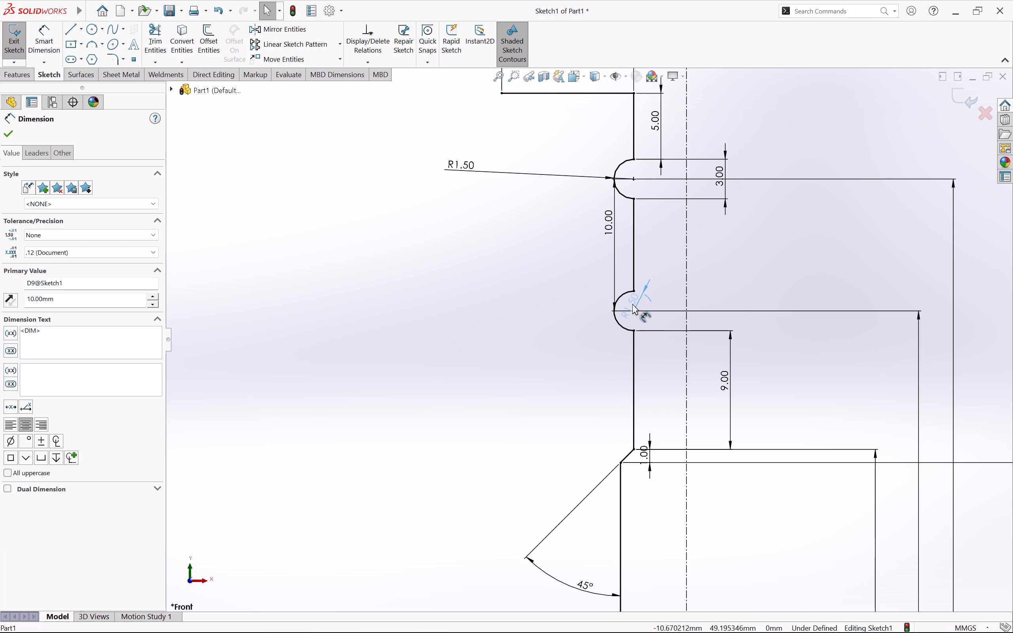
pyautogui.moveTo(632, 304); pyautogui.dragTo(647, 296)
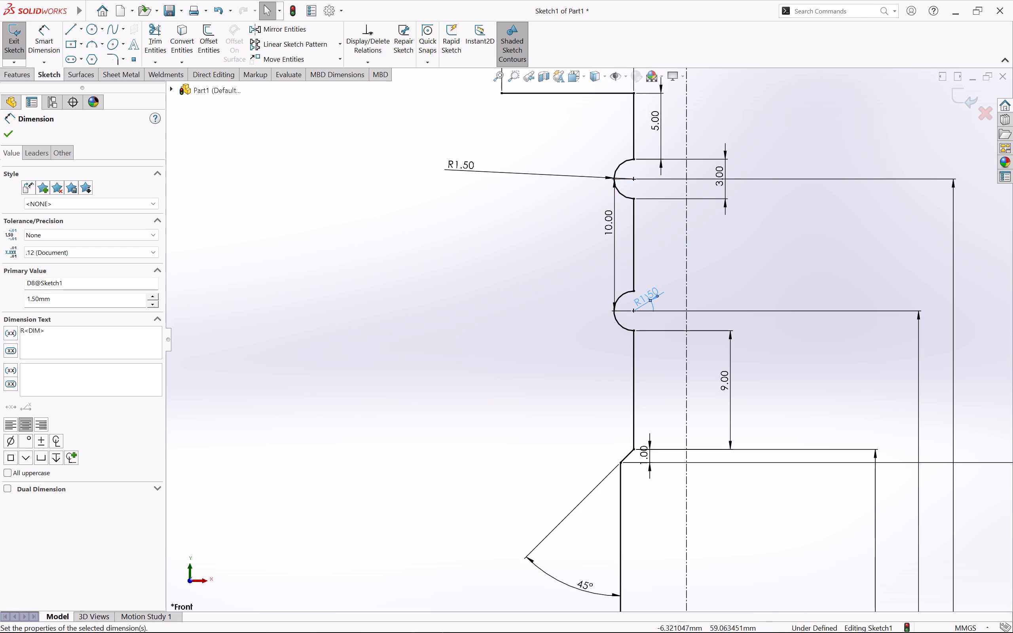
pyautogui.moveTo(464, 167); pyautogui.dragTo(644, 169)
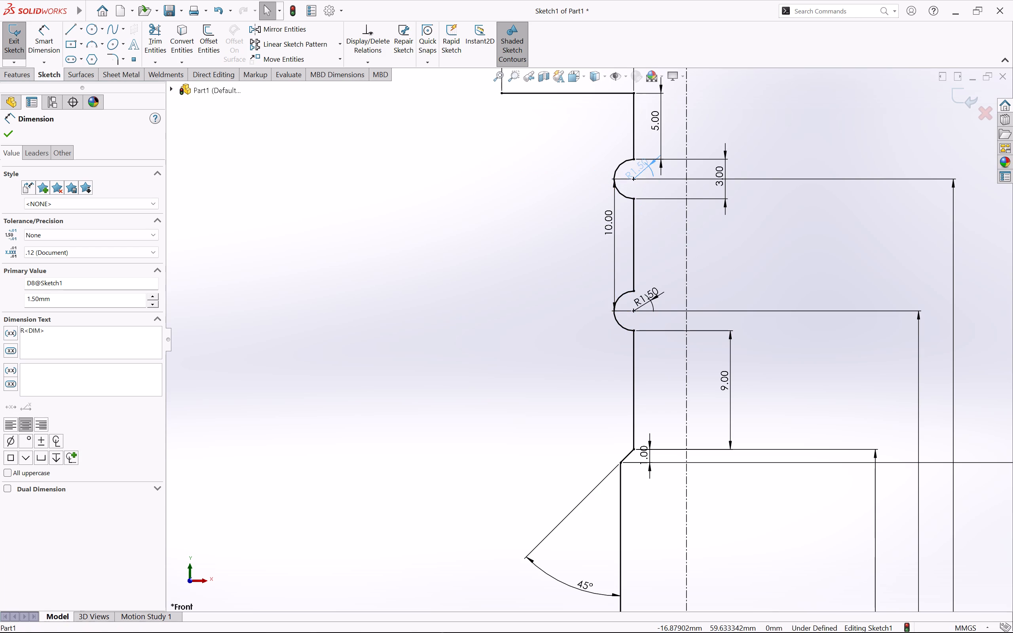
pyautogui.scroll(2, 637, 235)
pyautogui.scroll(1, 607, 187)
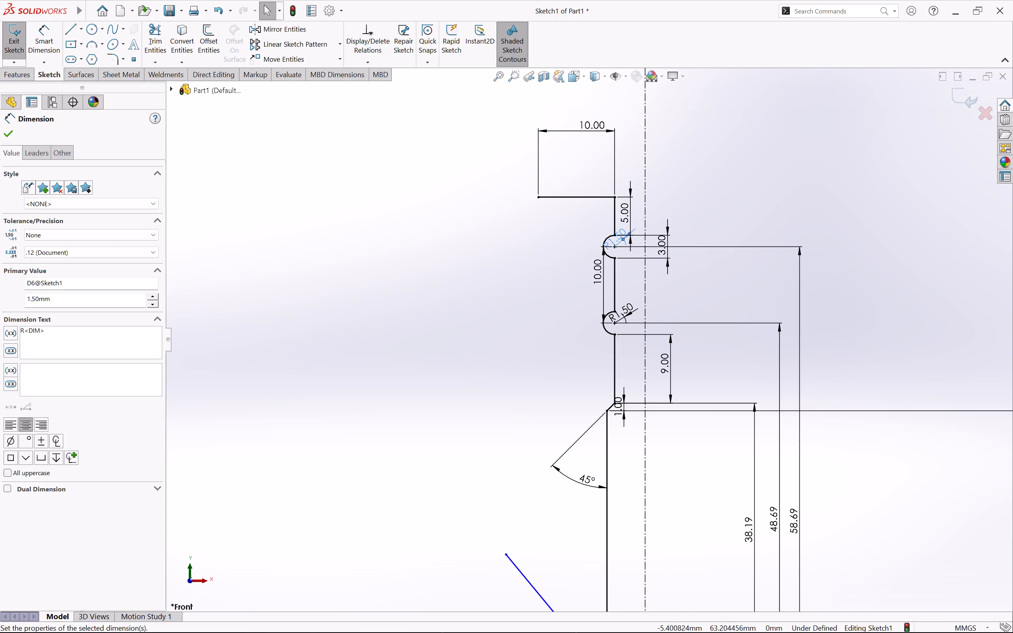
# Sketch a stepped outer wall from the top edge's outer endpoint: about 34 mm down, two inward steps, ending with a slanted line to the bottom edge.
pyautogui.click(65, 34)
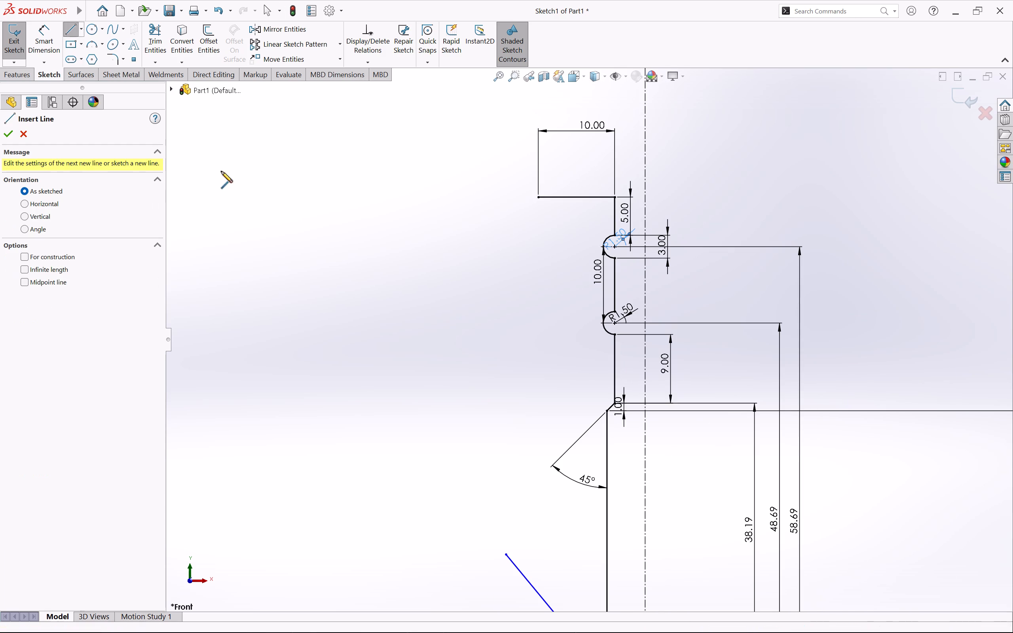
pyautogui.click(538, 197)
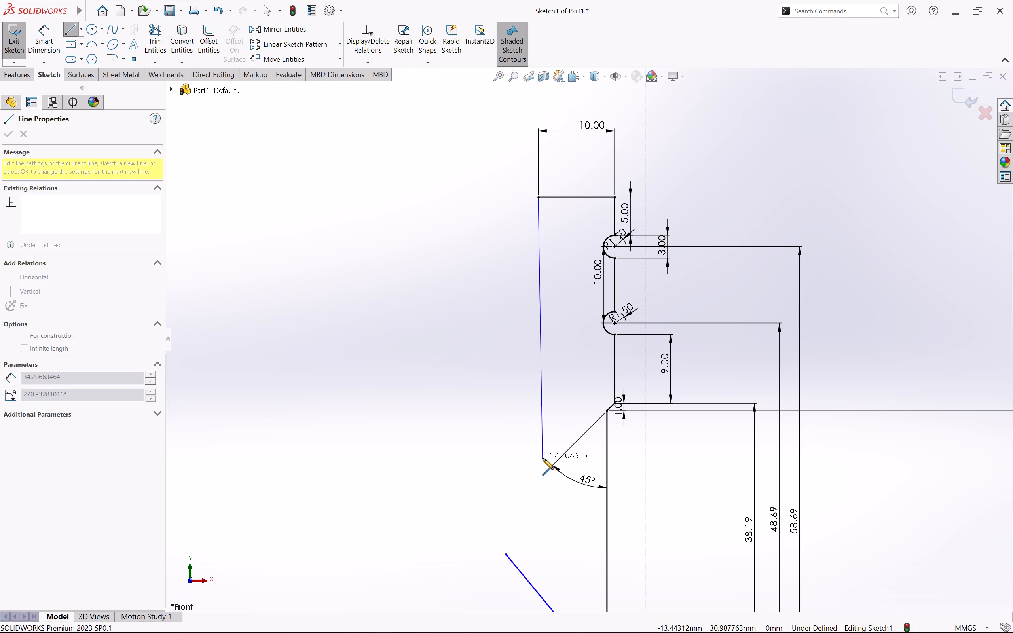
pyautogui.click(540, 455)
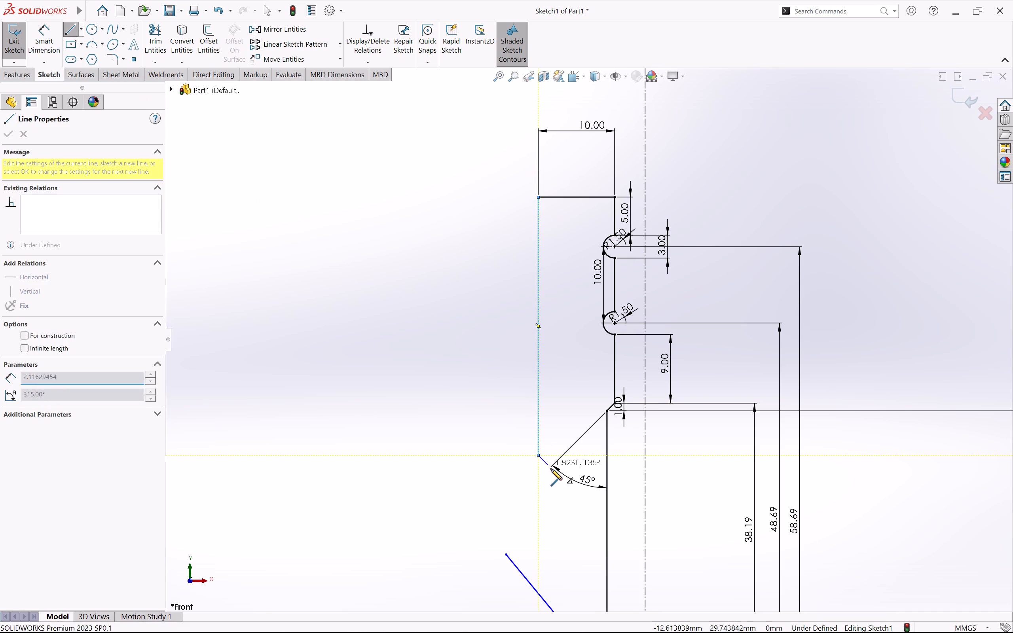
pyautogui.click(568, 455)
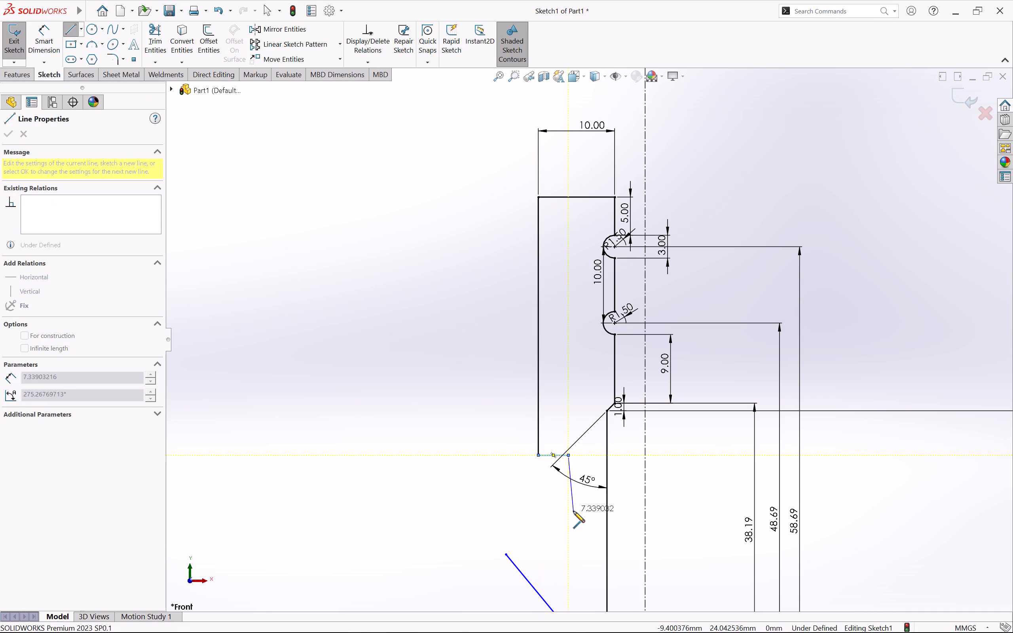
pyautogui.click(567, 527)
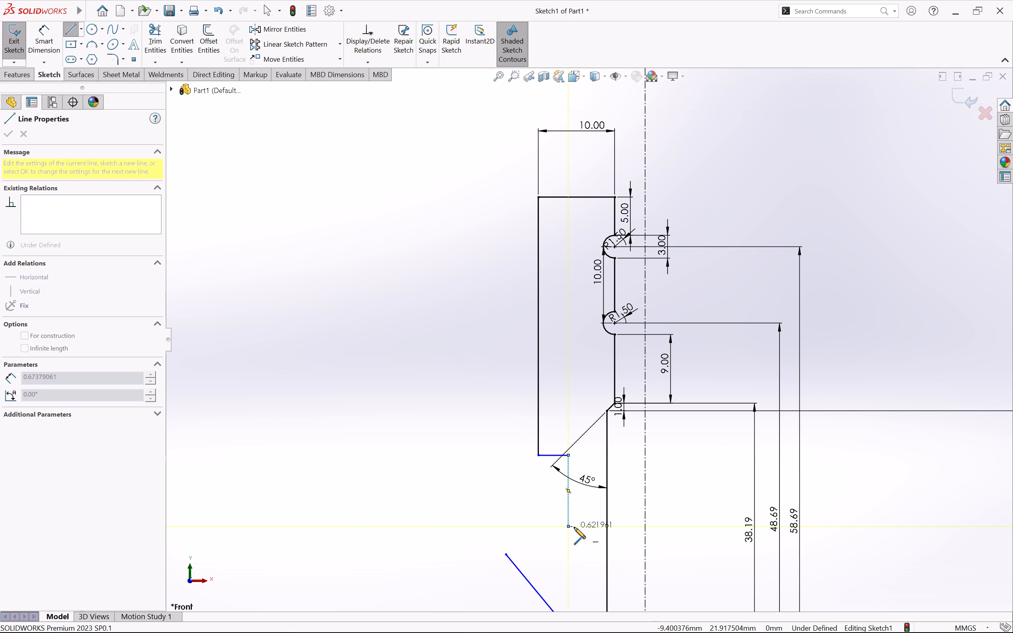
pyautogui.click(587, 527)
pyautogui.scroll(3, 588, 532)
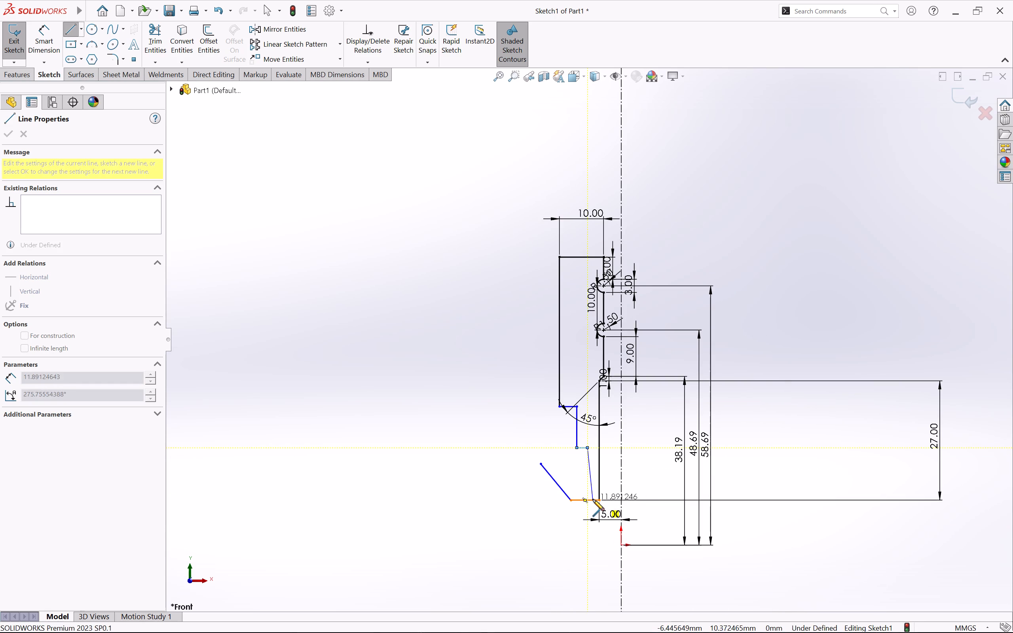
pyautogui.click(593, 499)
pyautogui.press('Escape')
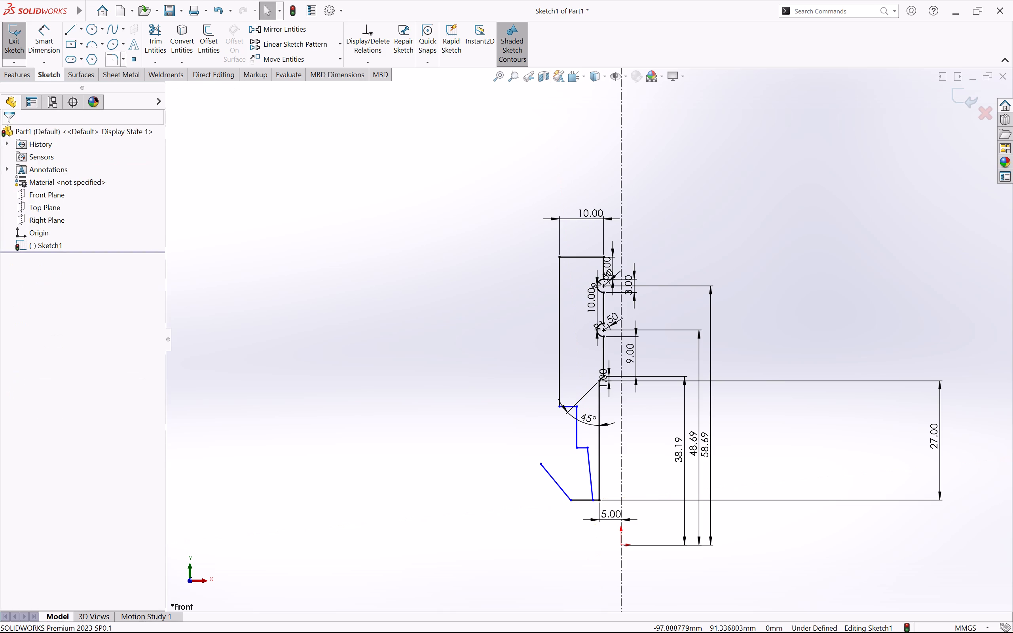
# Trim away the old slanted line and the part of the bottom edge extending outside the new outer wall.
pyautogui.click(159, 35)
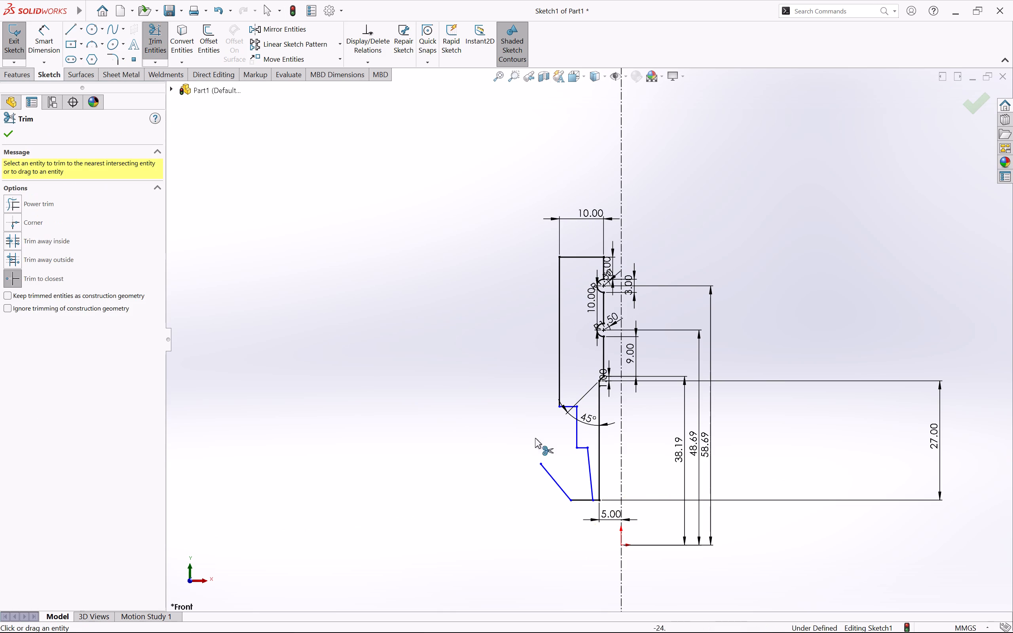
pyautogui.click(556, 483)
pyautogui.click(584, 502)
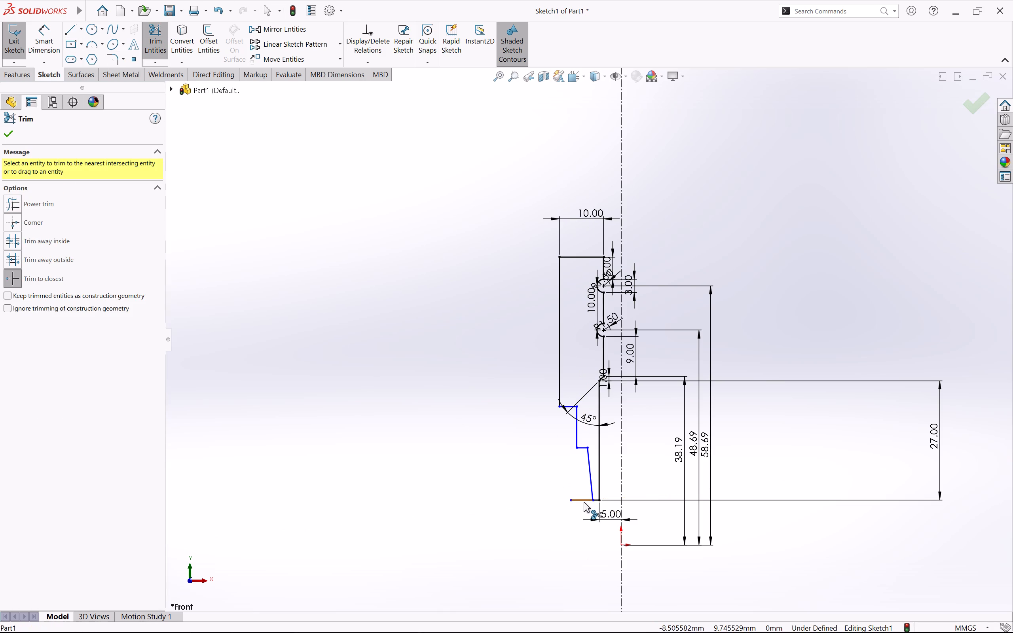
pyautogui.press('Escape')
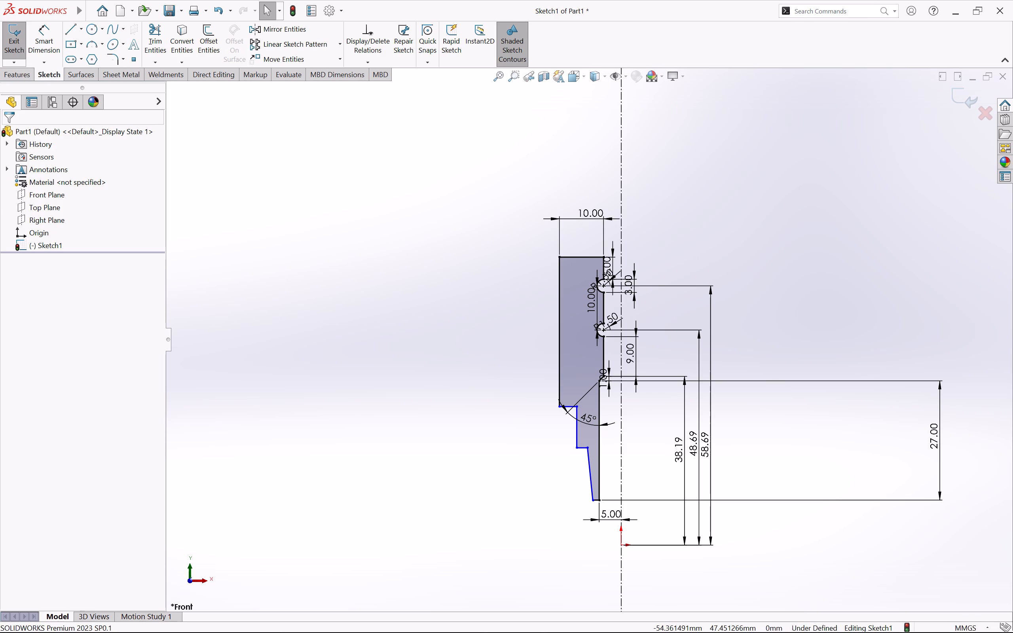
# Dimension the outer wall's upper vertical line and set its length to 35 mm.
pyautogui.moveTo(379, 345); pyautogui.dragTo(379, 190, button='right')
pyautogui.click(557, 337)
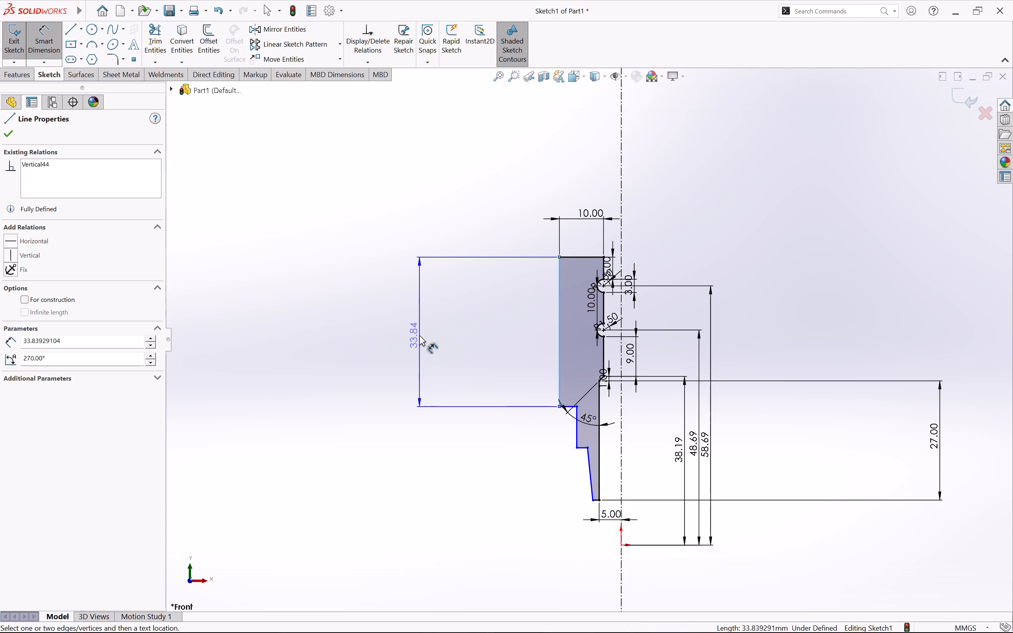
pyautogui.click(419, 335)
pyautogui.press('BackSpace')
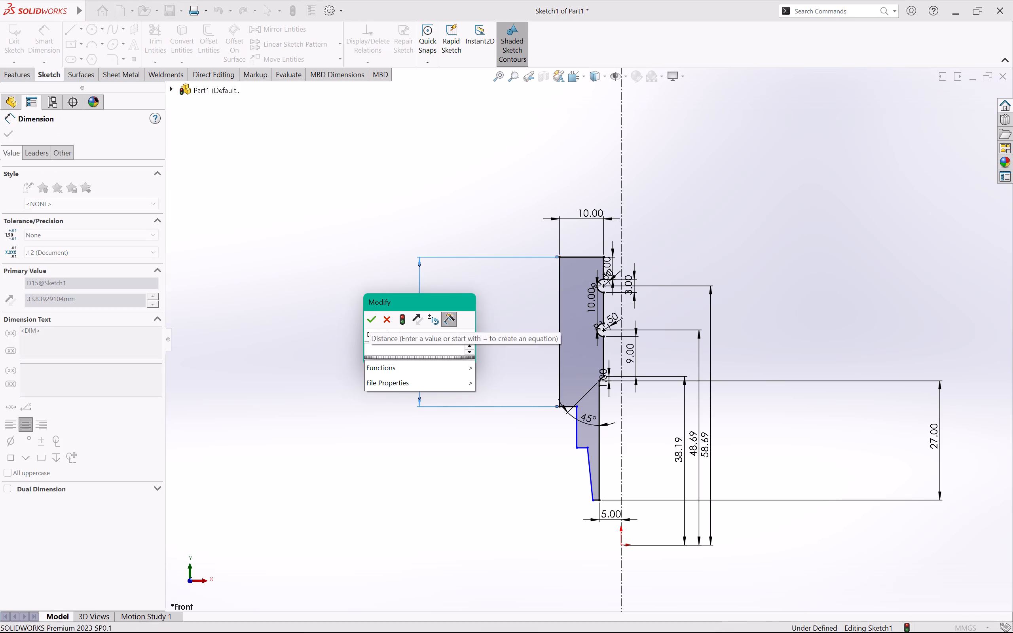
pyautogui.write('35')
pyautogui.press('Return')
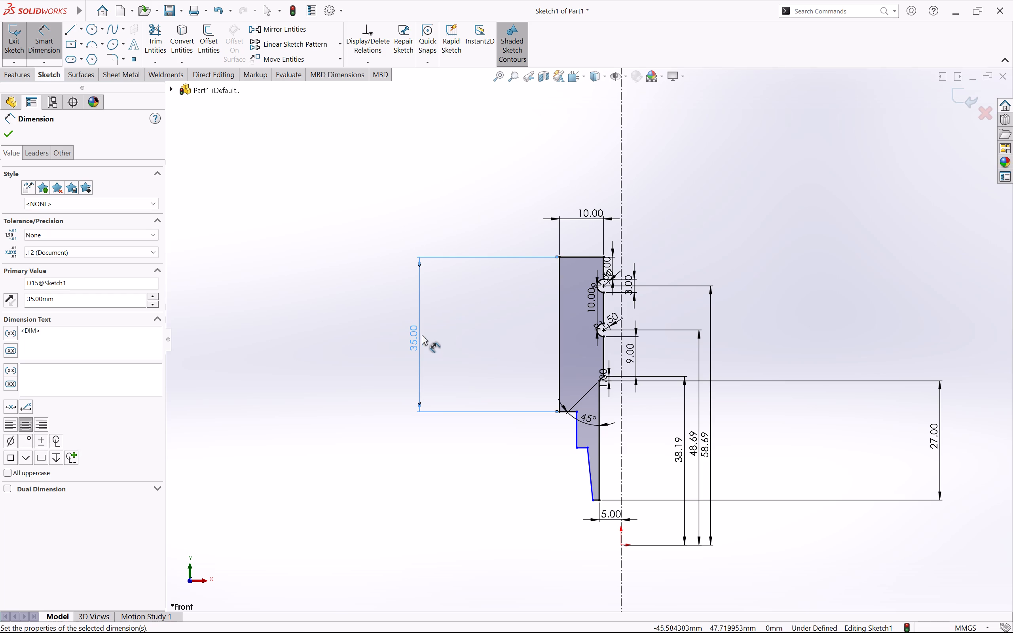
pyautogui.click(427, 445)
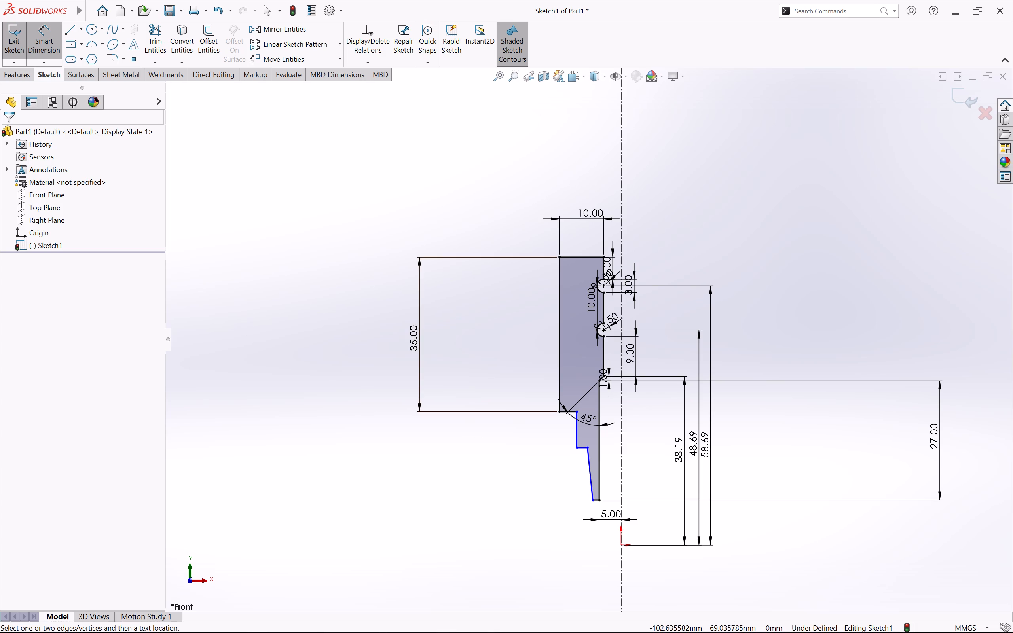
# Switch to Calculator and divide 20 by 16.
pyautogui.click(99, 286)
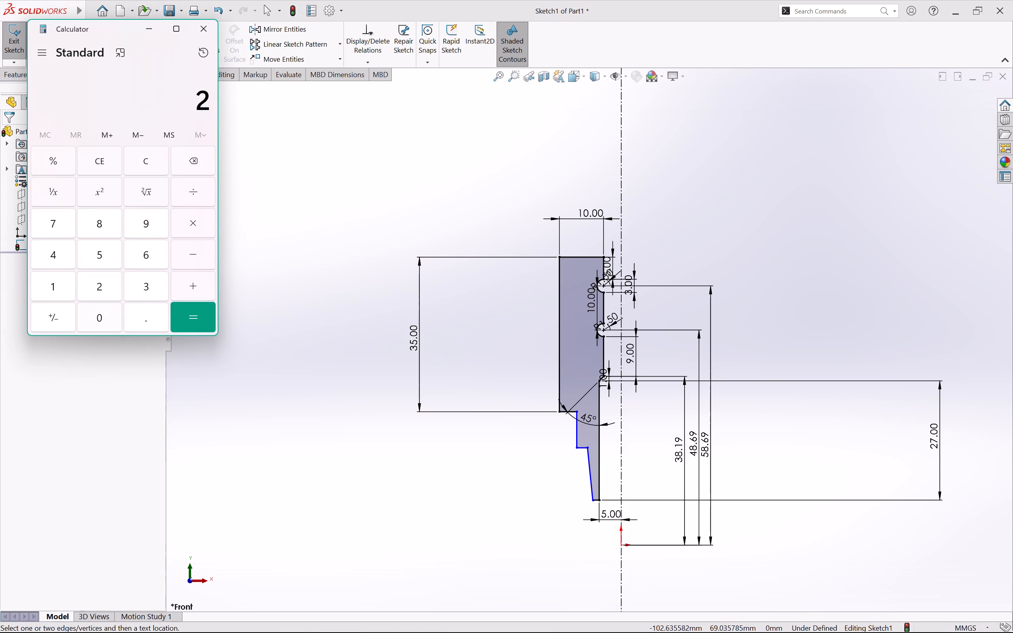
pyautogui.click(103, 318)
pyautogui.click(203, 187)
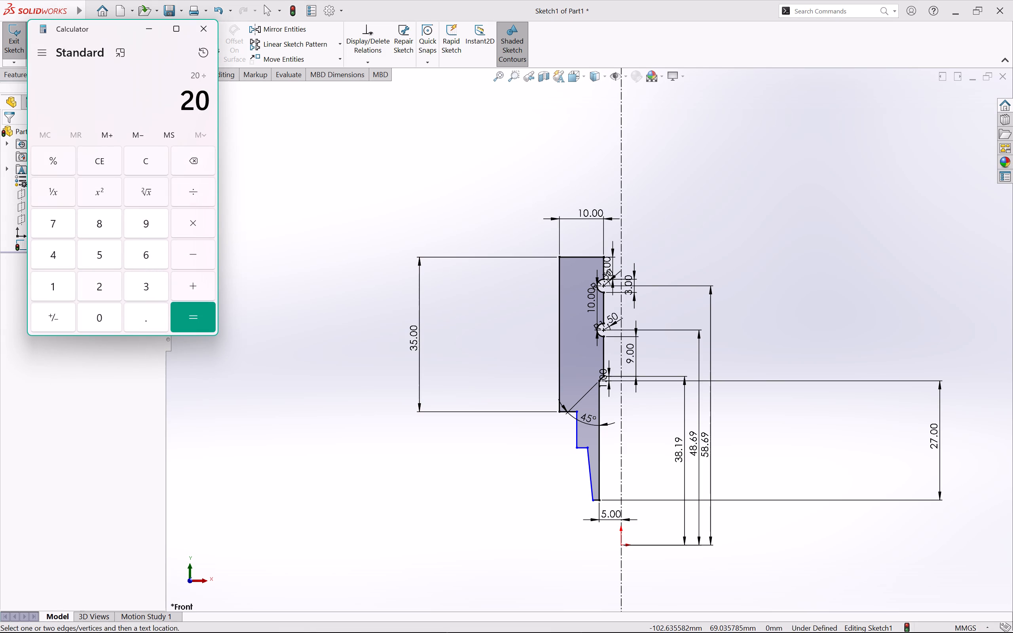
pyautogui.moveTo(62, 288); pyautogui.dragTo(71, 288)
pyautogui.click(147, 248)
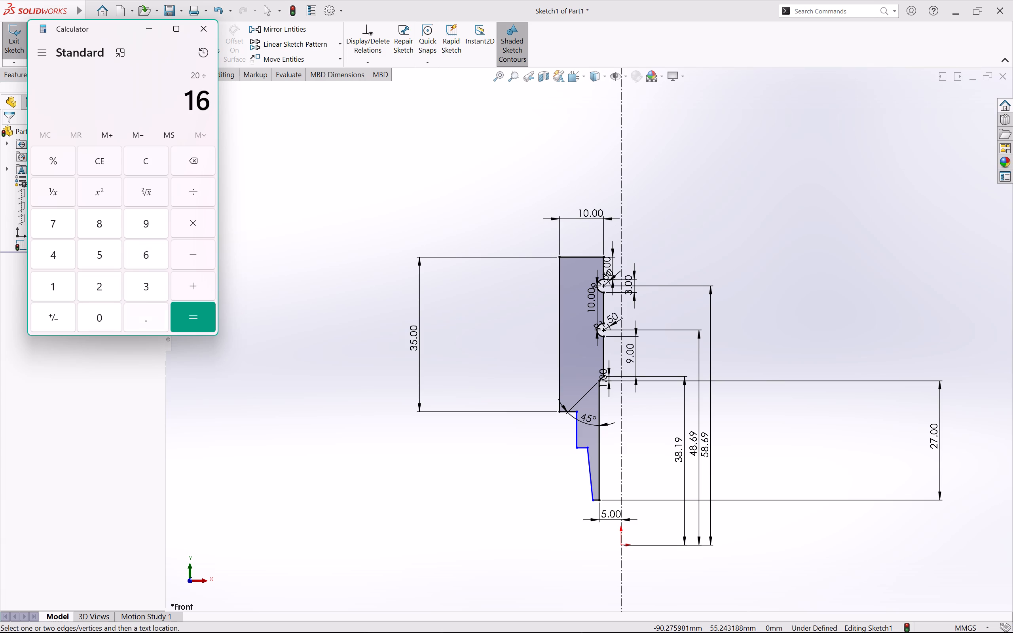
pyautogui.click(189, 320)
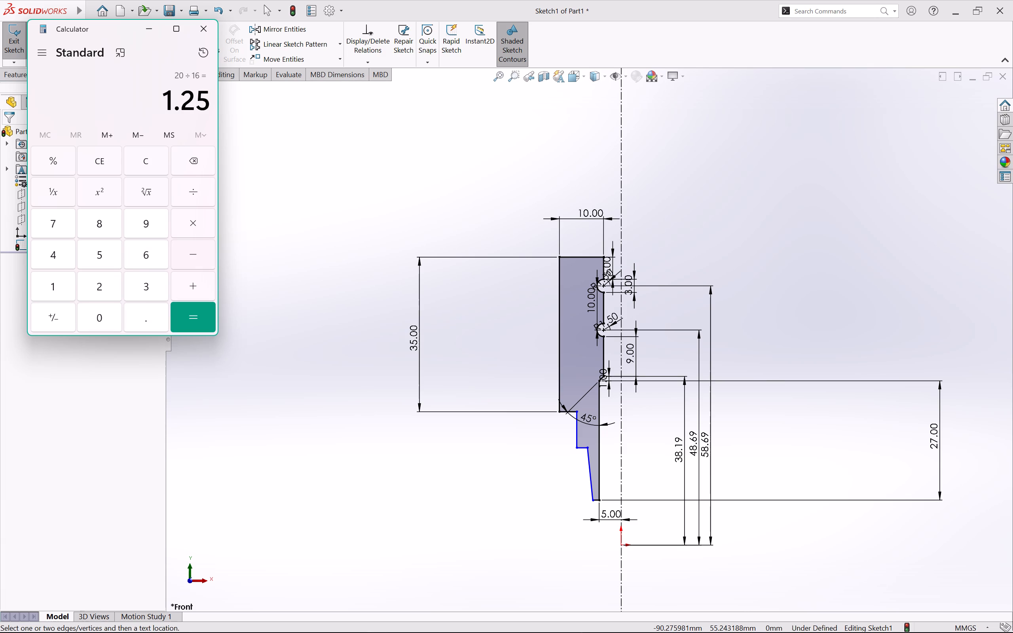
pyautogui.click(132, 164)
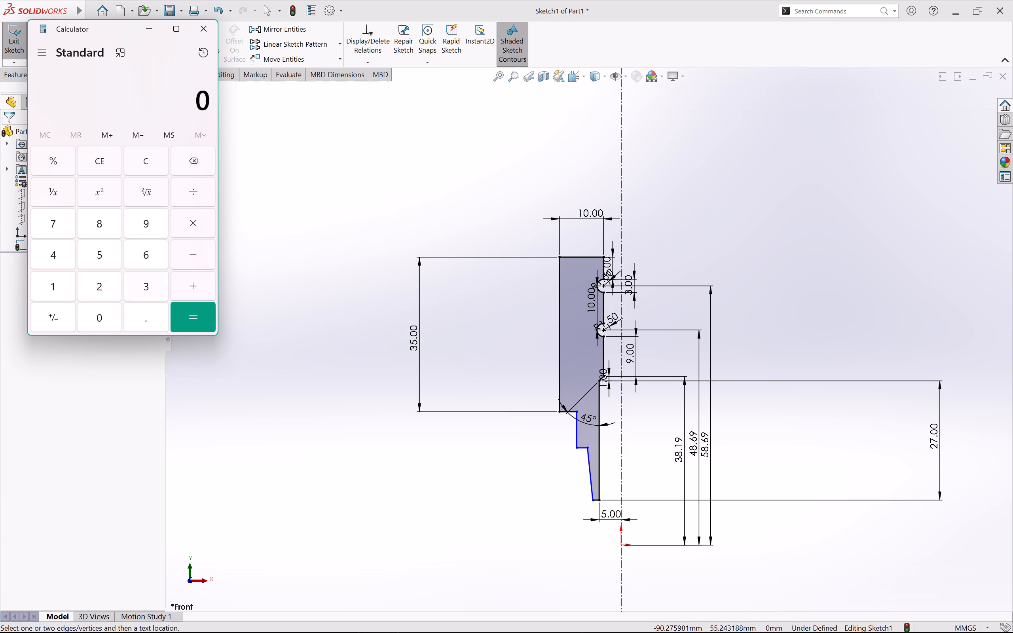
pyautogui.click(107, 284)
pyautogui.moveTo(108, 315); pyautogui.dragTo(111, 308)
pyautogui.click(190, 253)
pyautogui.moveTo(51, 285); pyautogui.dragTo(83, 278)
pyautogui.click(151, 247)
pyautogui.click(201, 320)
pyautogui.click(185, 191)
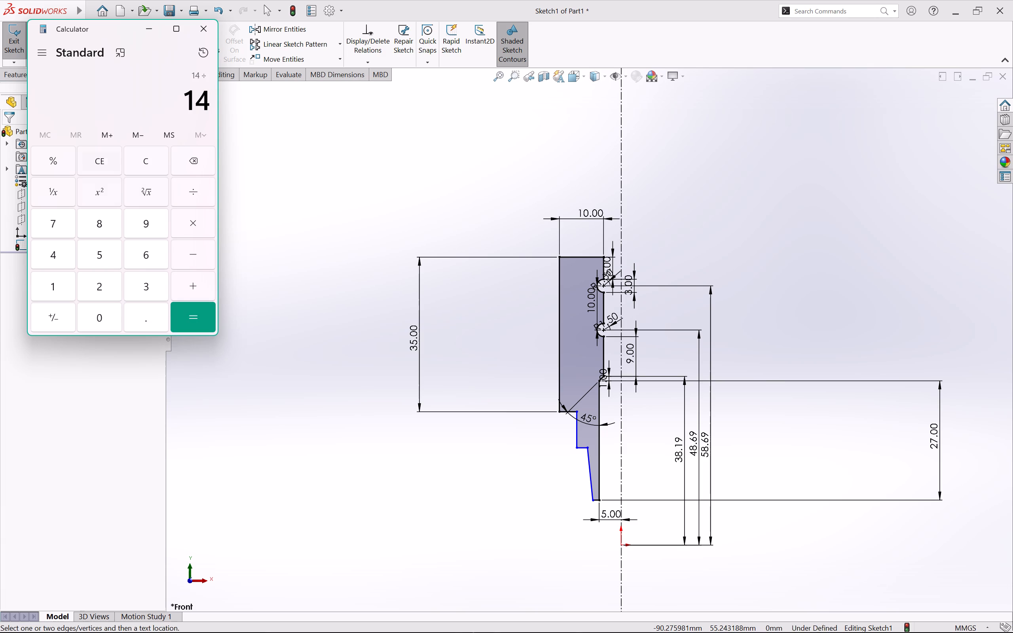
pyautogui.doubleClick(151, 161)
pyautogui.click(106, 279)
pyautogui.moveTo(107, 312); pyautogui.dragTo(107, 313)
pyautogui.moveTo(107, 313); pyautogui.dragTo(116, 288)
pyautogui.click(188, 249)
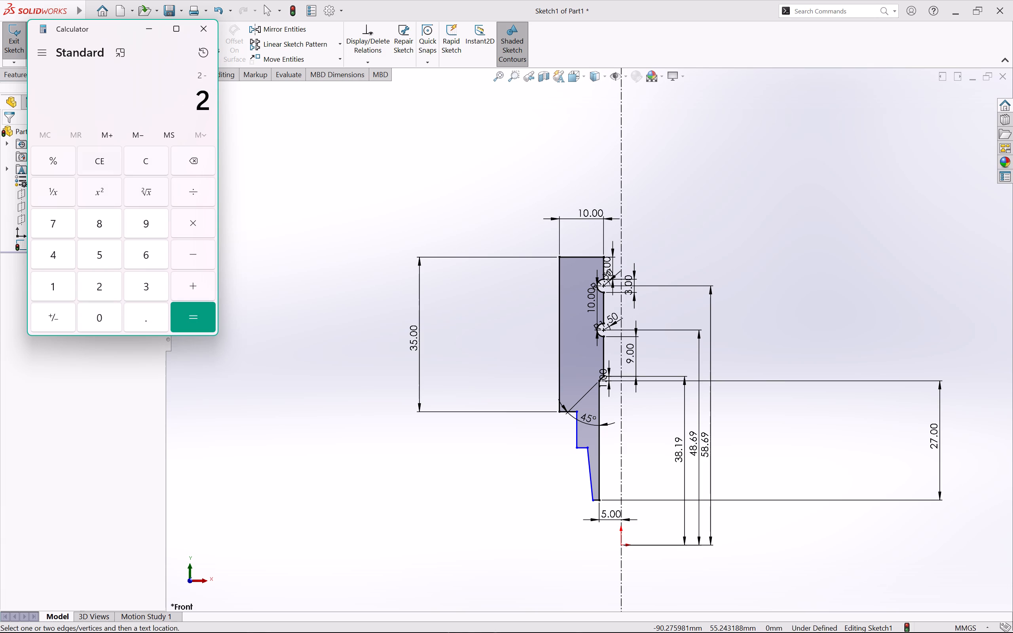
# Calculate 20 minus 16, enter the difference divided by 2, and close Calculator.
pyautogui.doubleClick(132, 165)
pyautogui.click(105, 288)
pyautogui.click(99, 315)
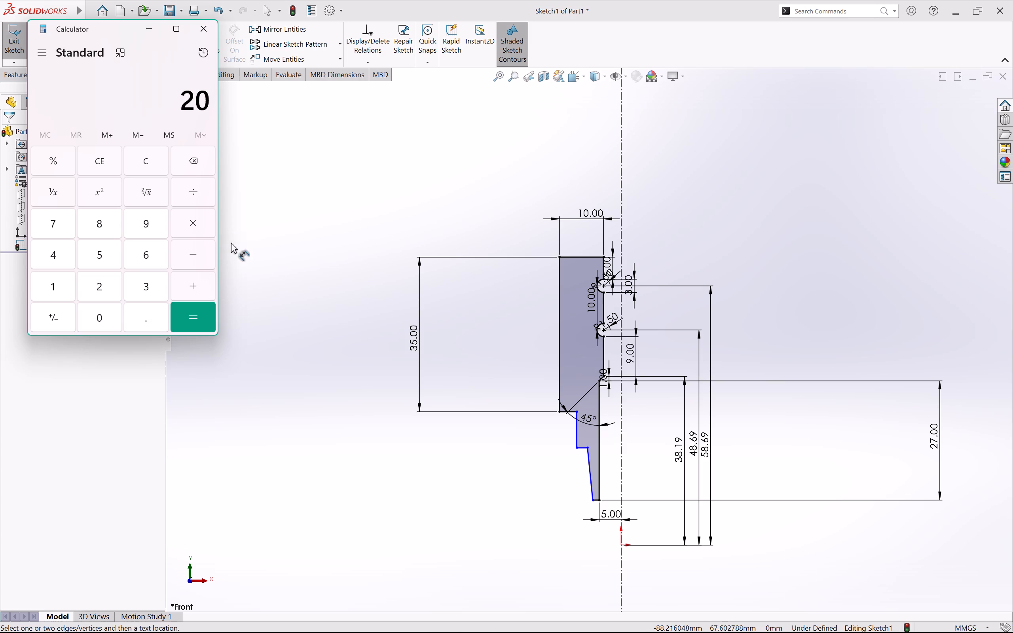
pyautogui.click(193, 252)
pyautogui.click(53, 286)
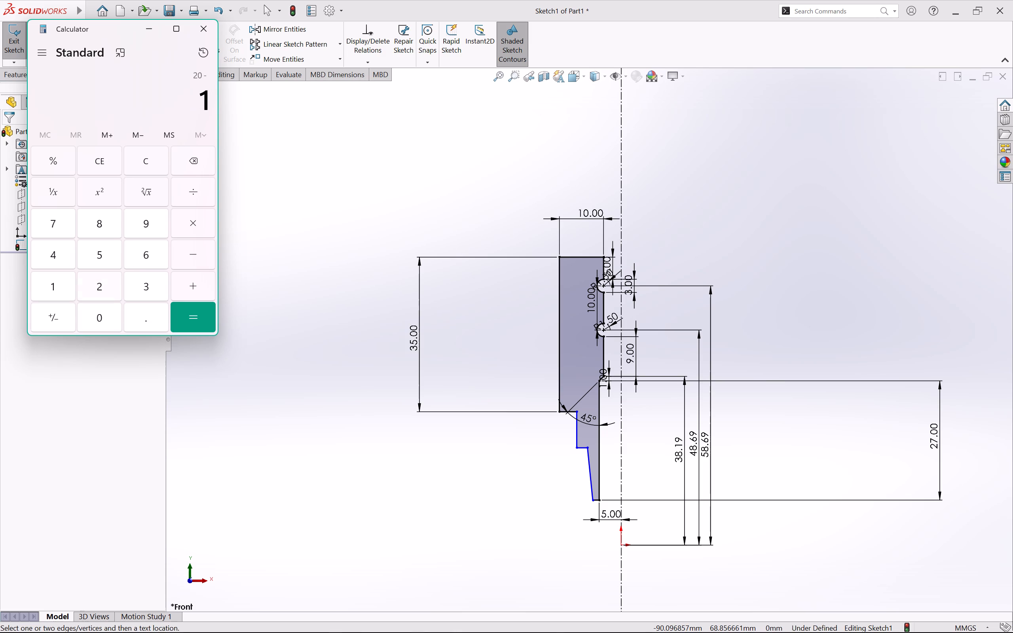
pyautogui.click(137, 250)
pyautogui.click(197, 323)
pyautogui.click(191, 199)
pyautogui.click(108, 286)
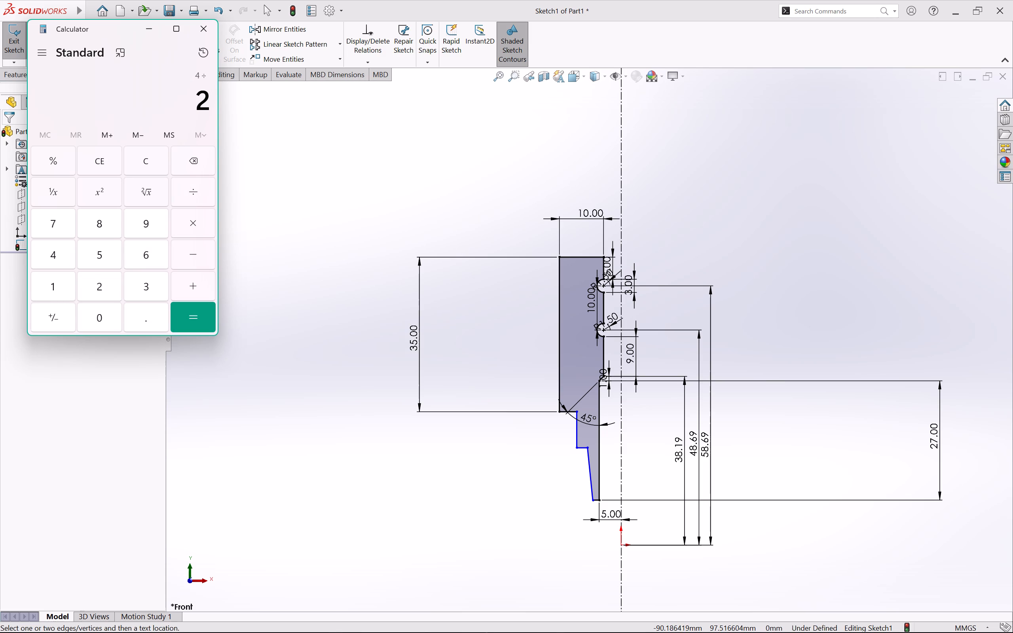
pyautogui.click(199, 33)
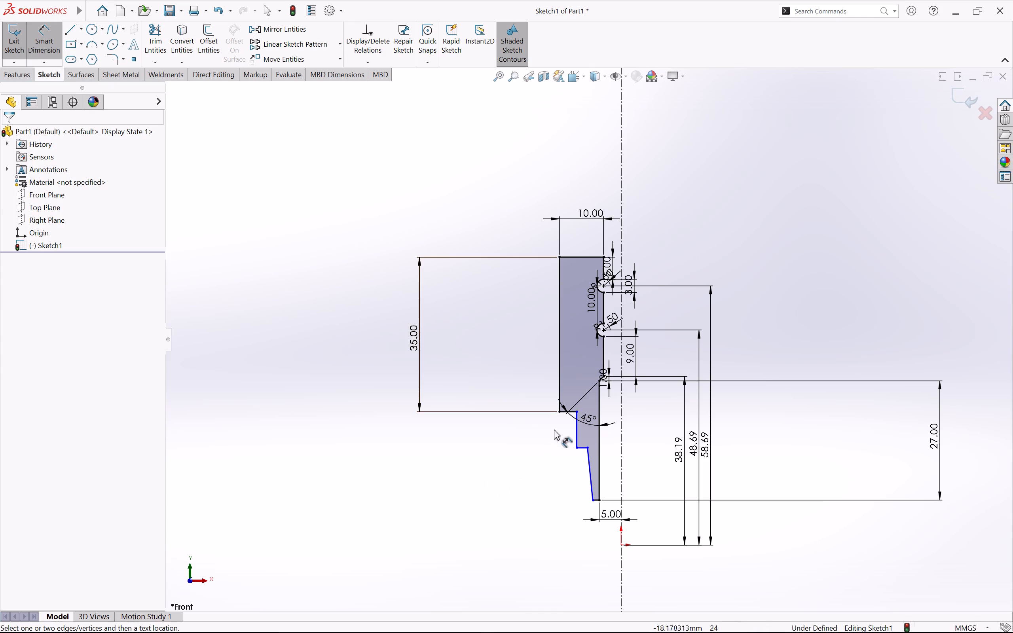
# Dimension the outer wall's first inward step, the short horizontal line below the 35 mm wall, and set its length to 2 mm.
pyautogui.click(571, 413)
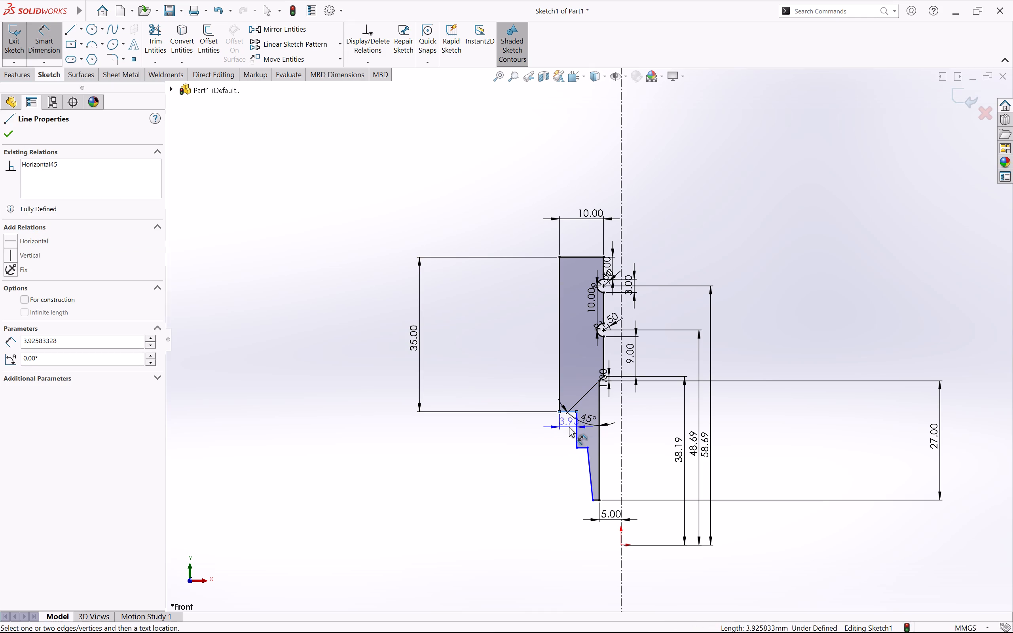
pyautogui.click(569, 426)
pyautogui.scroll(-4, 569, 426)
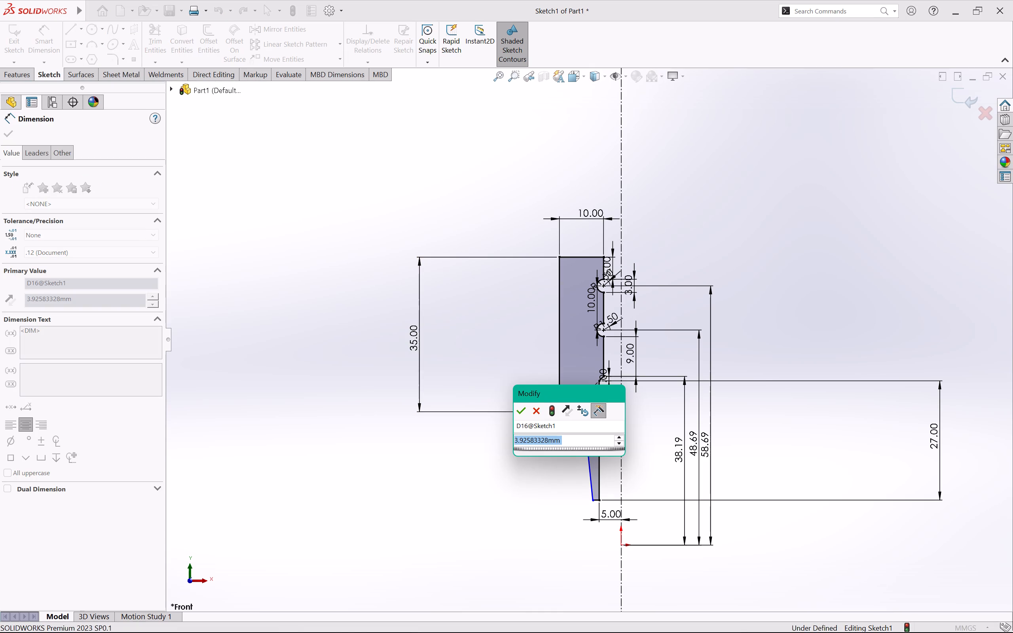
pyautogui.press('BackSpace')
pyautogui.press('2')
pyautogui.press('Return')
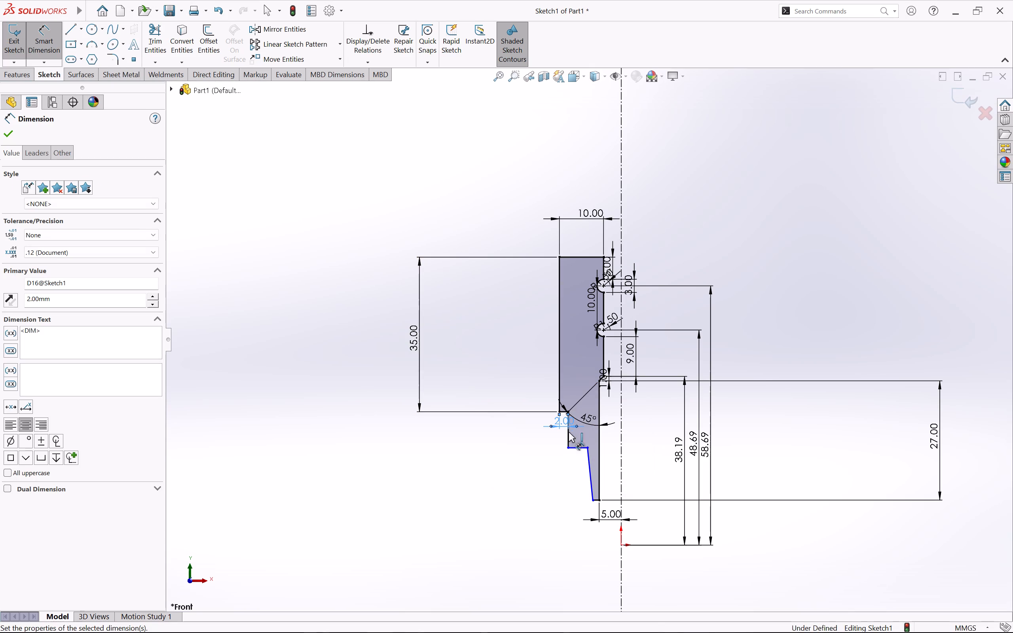
pyautogui.scroll(-3, 562, 441)
pyautogui.scroll(-5, 582, 378)
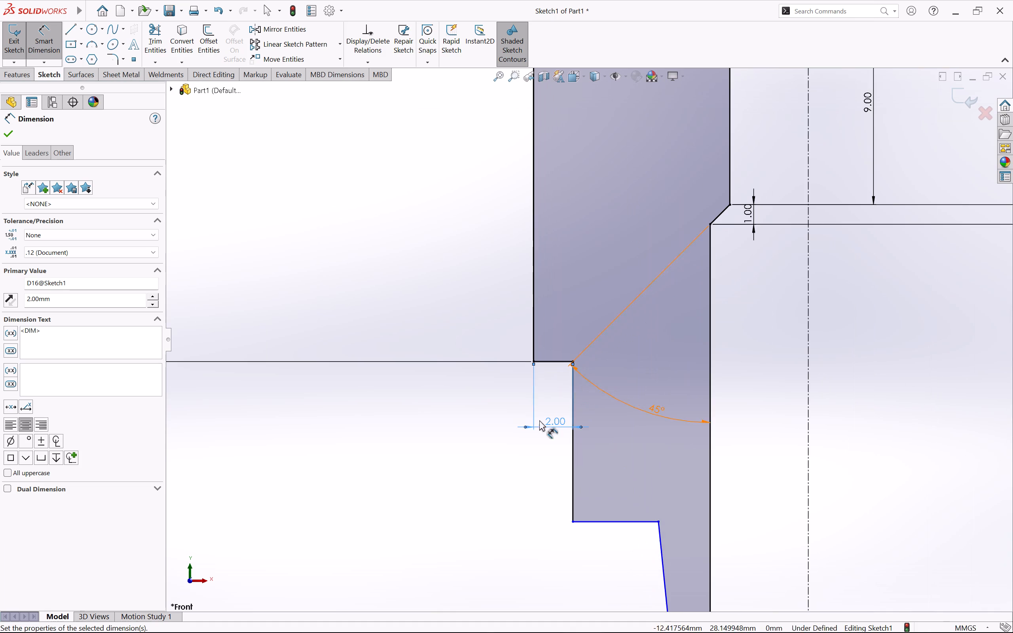
pyautogui.click(529, 482)
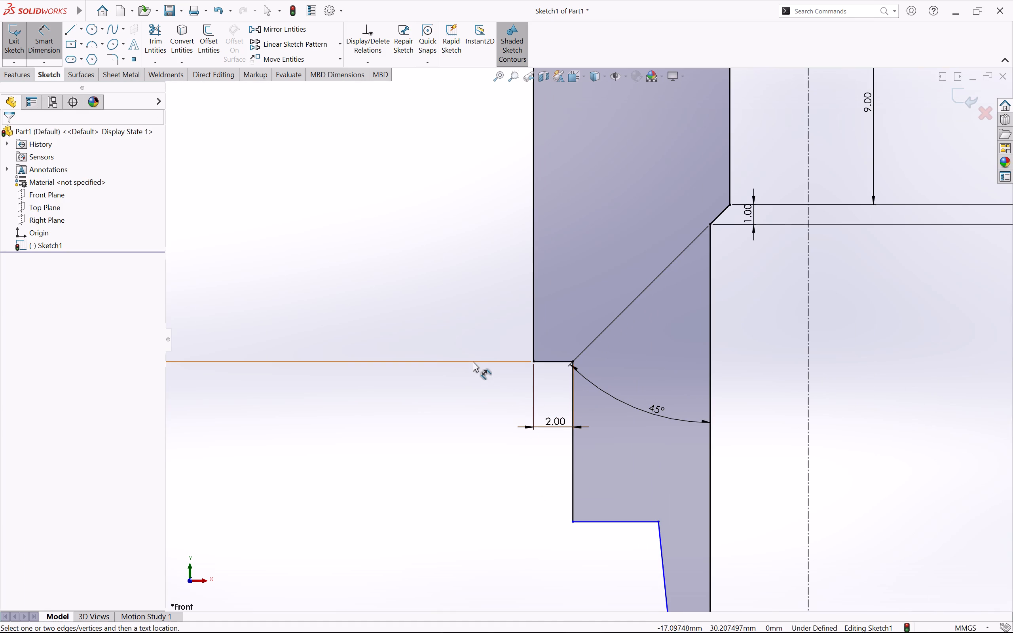
# Trim away the outer wall's second horizontal step line and the slanted line running down to the bottom edge.
pyautogui.scroll(2, 473, 361)
pyautogui.scroll(1, 486, 407)
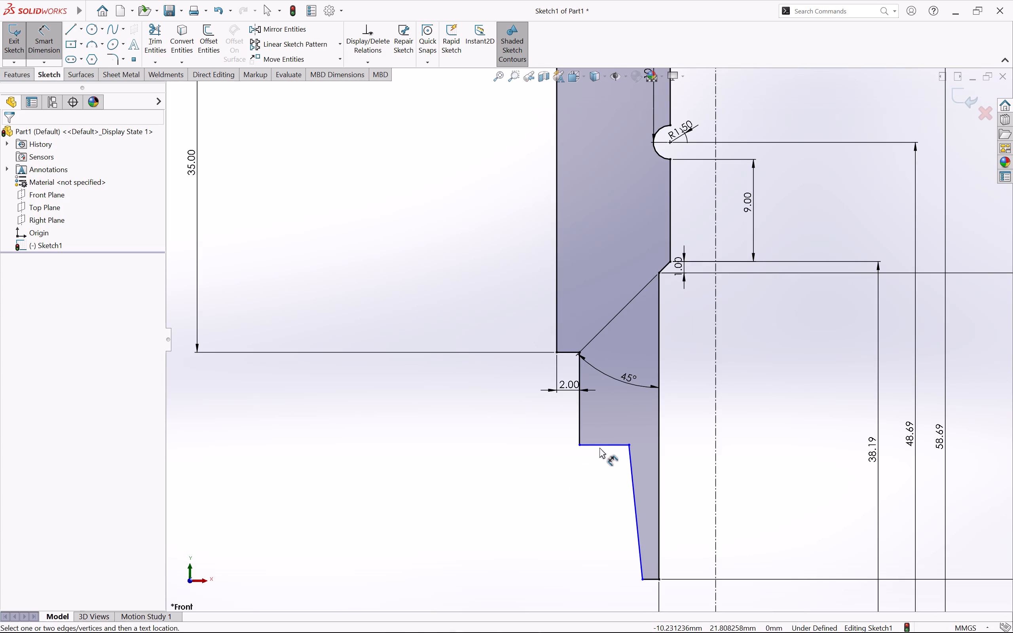
pyautogui.scroll(1, 529, 417)
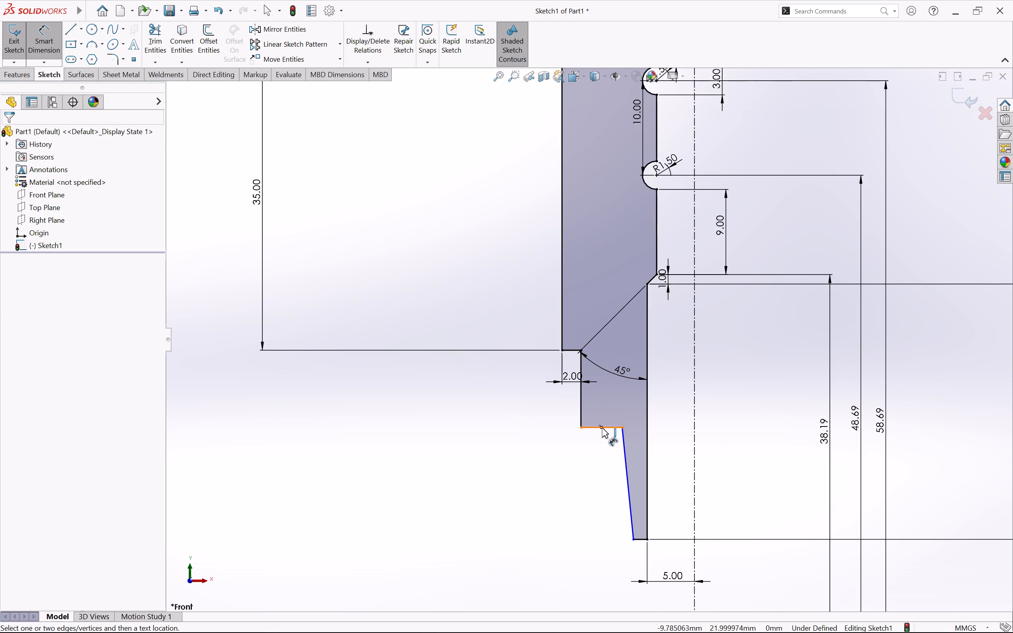
pyautogui.press('Escape')
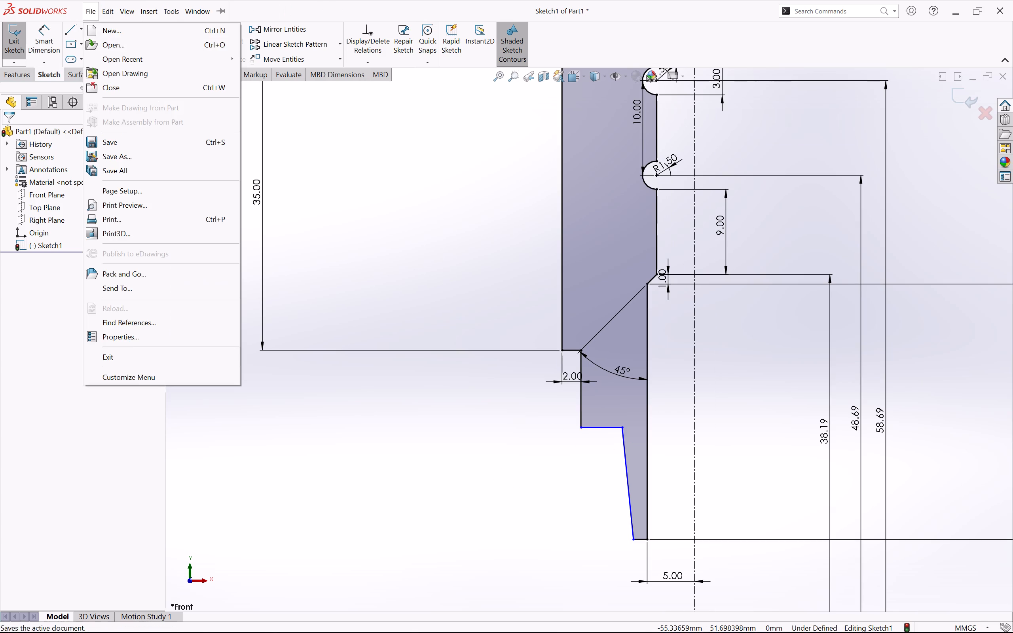
pyautogui.press('Escape')
pyautogui.click(160, 32)
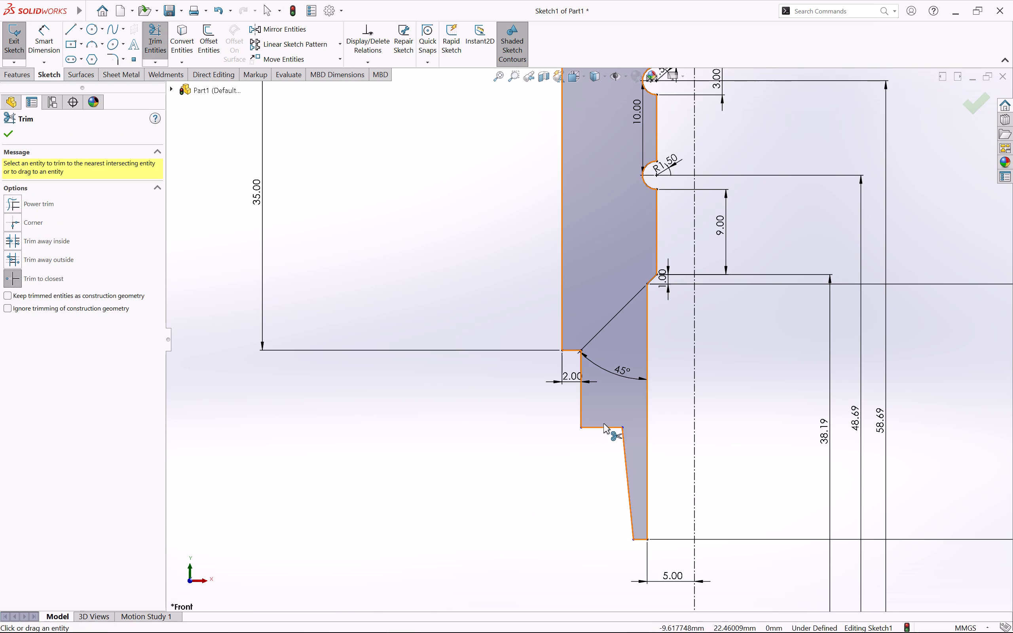
pyautogui.click(603, 430)
pyautogui.click(627, 482)
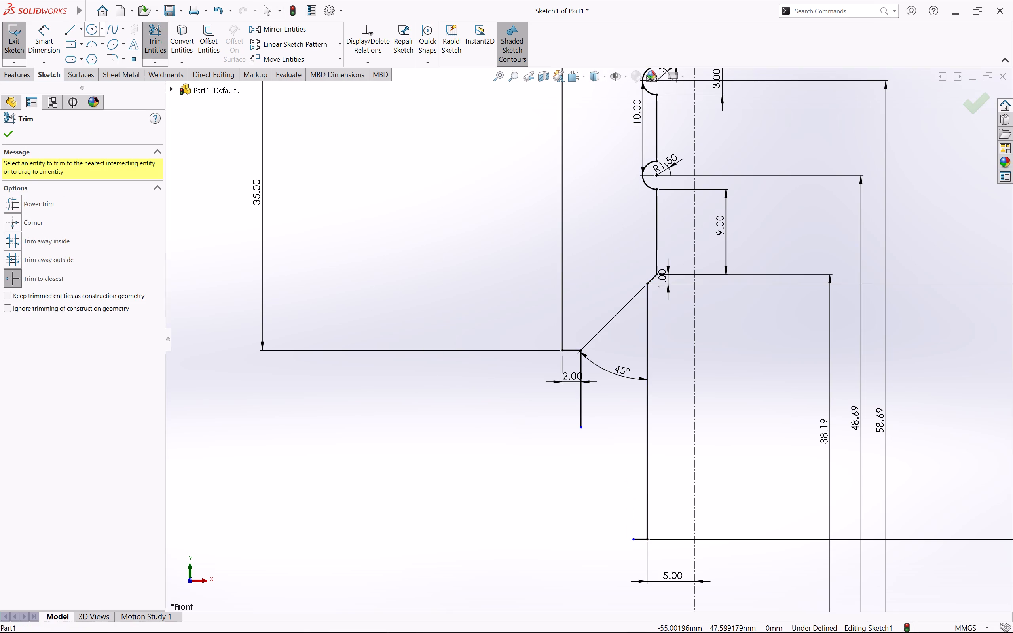
# Sketch a slanted line about 13 mm long from the lower vertical line's open end to the bottom edge's outer endpoint.
pyautogui.click(67, 26)
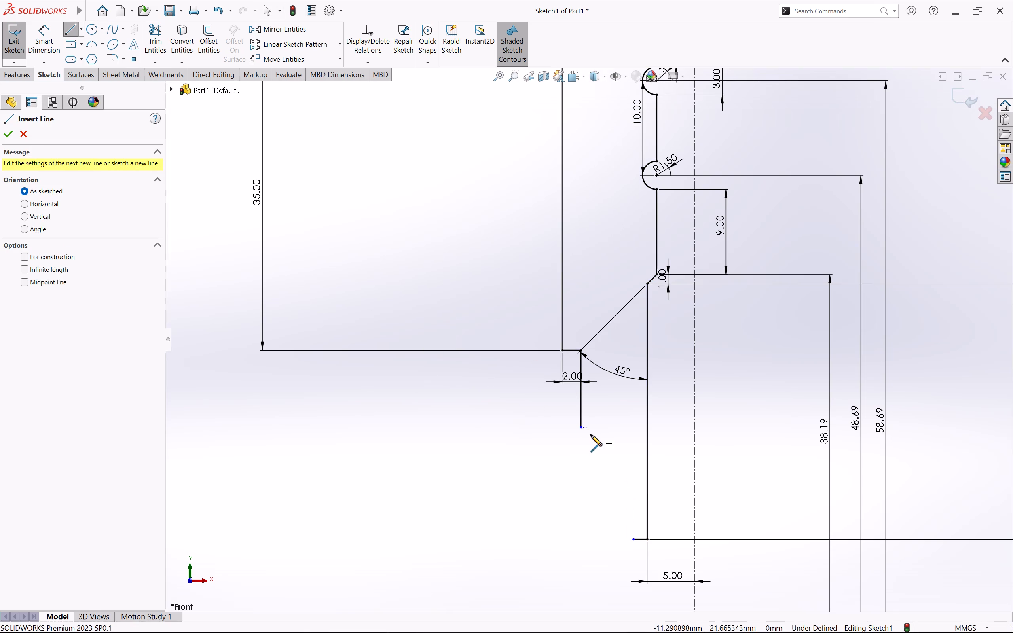
pyautogui.click(583, 429)
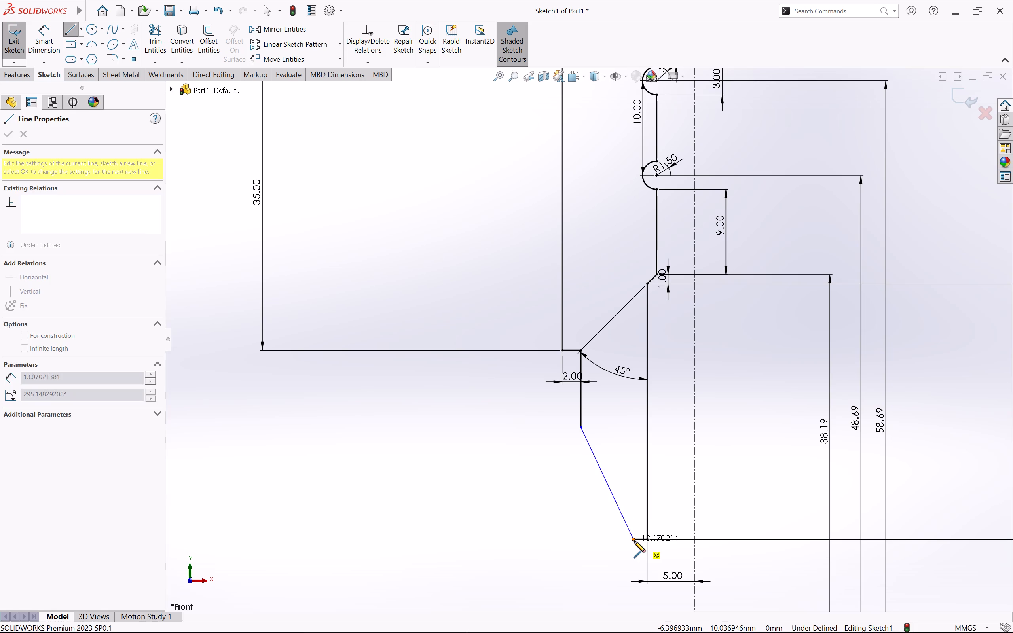
pyautogui.click(634, 541)
pyautogui.press('Escape')
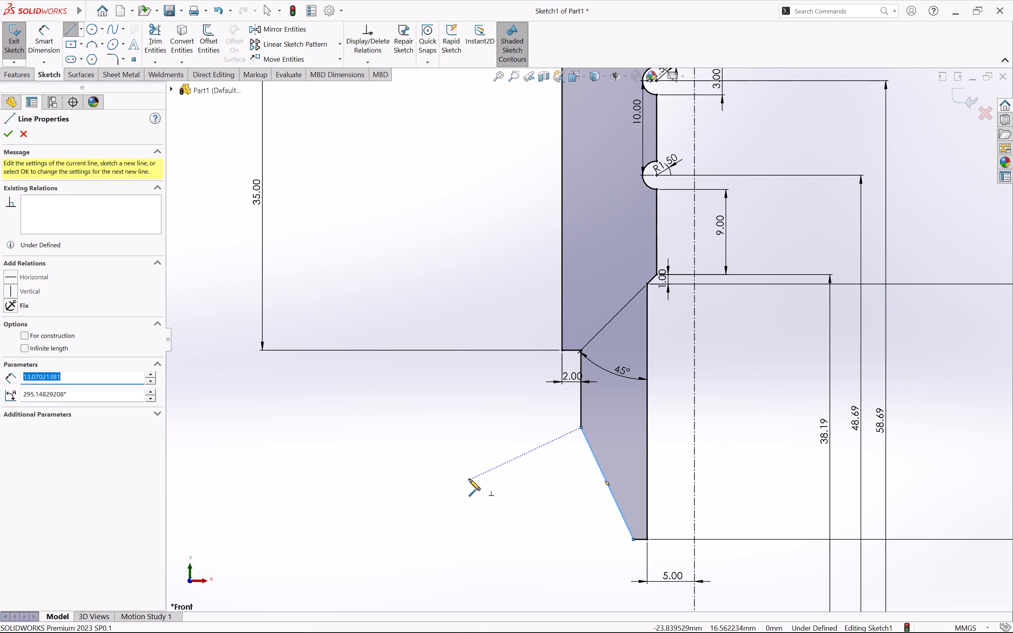
pyautogui.press('Escape')
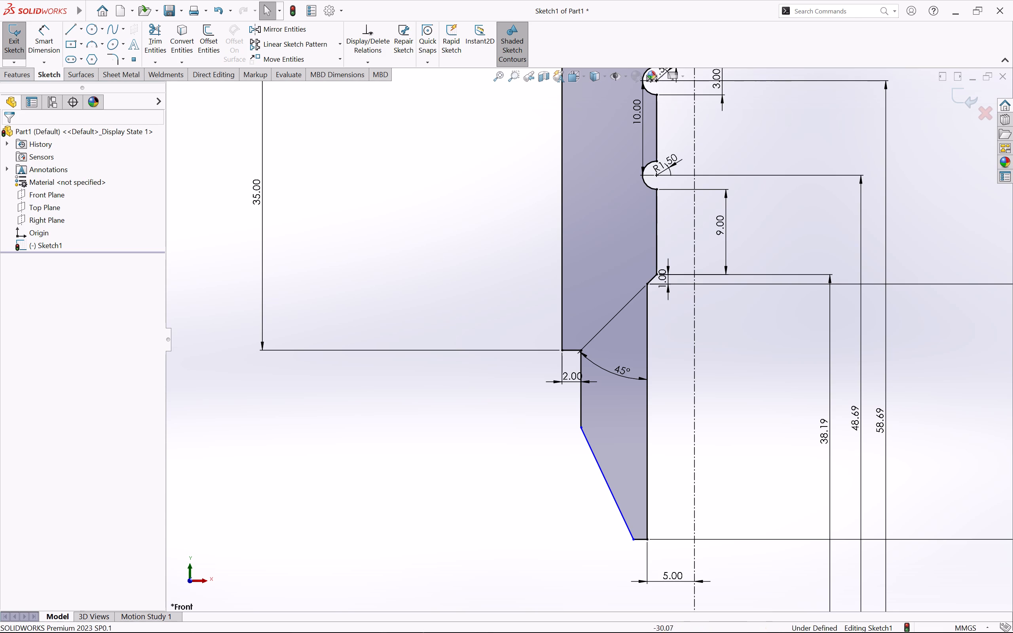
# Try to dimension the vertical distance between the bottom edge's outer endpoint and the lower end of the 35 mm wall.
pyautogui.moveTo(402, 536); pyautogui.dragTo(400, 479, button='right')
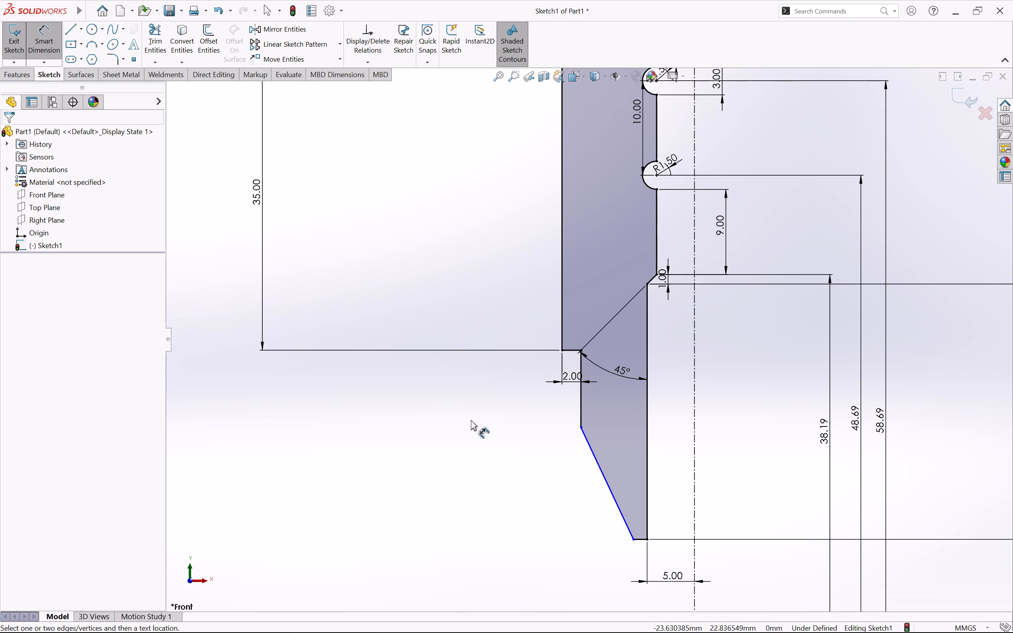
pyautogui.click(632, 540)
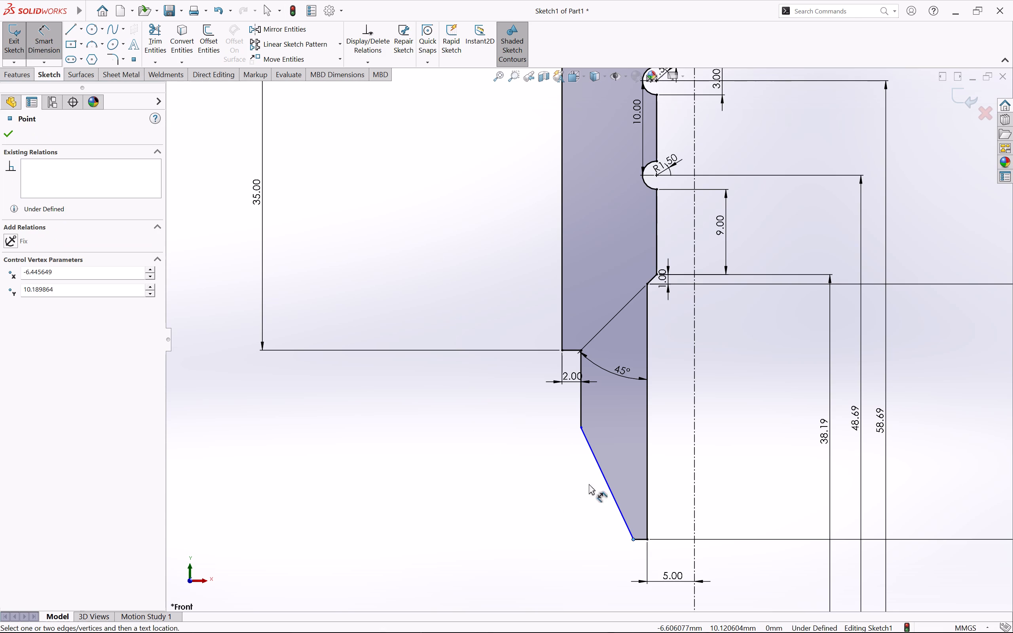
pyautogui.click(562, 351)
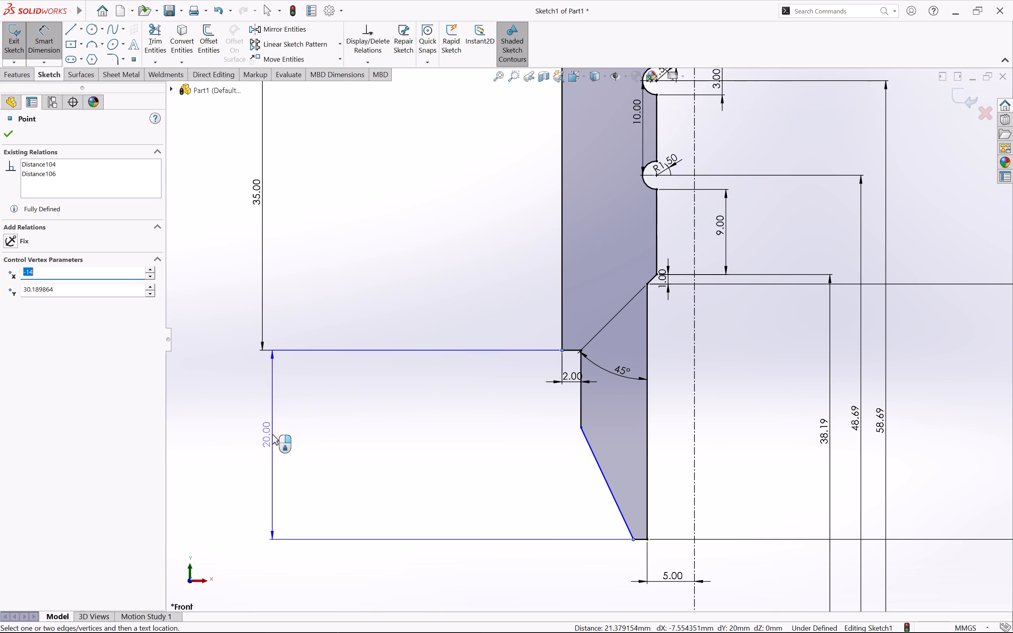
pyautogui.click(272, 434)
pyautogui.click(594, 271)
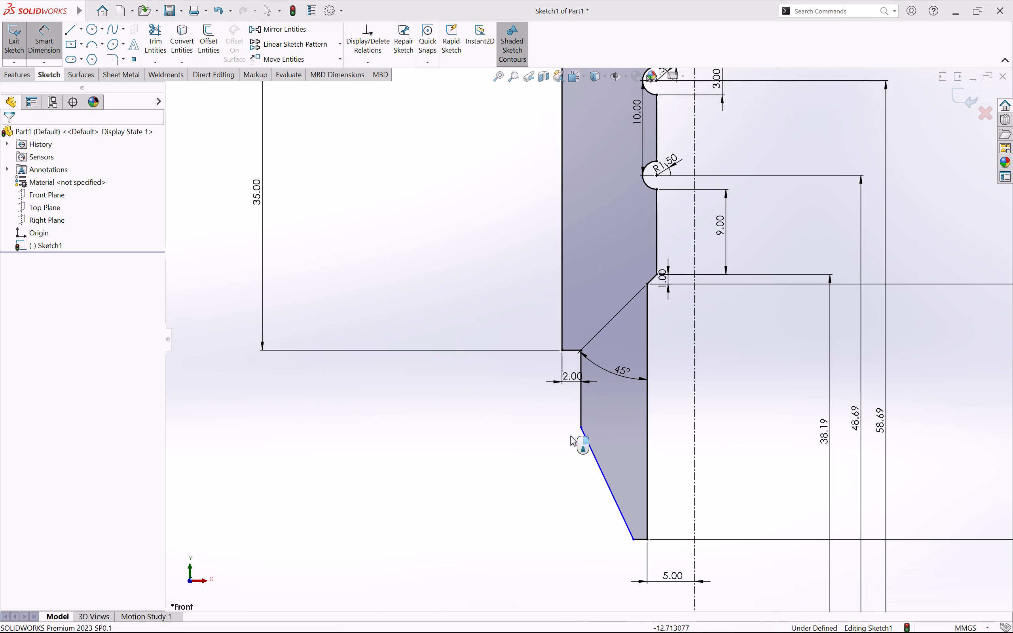
# Dimension the angle between the slanted line and the centerline and set it to 15 degrees.
pyautogui.scroll(3, 491, 481)
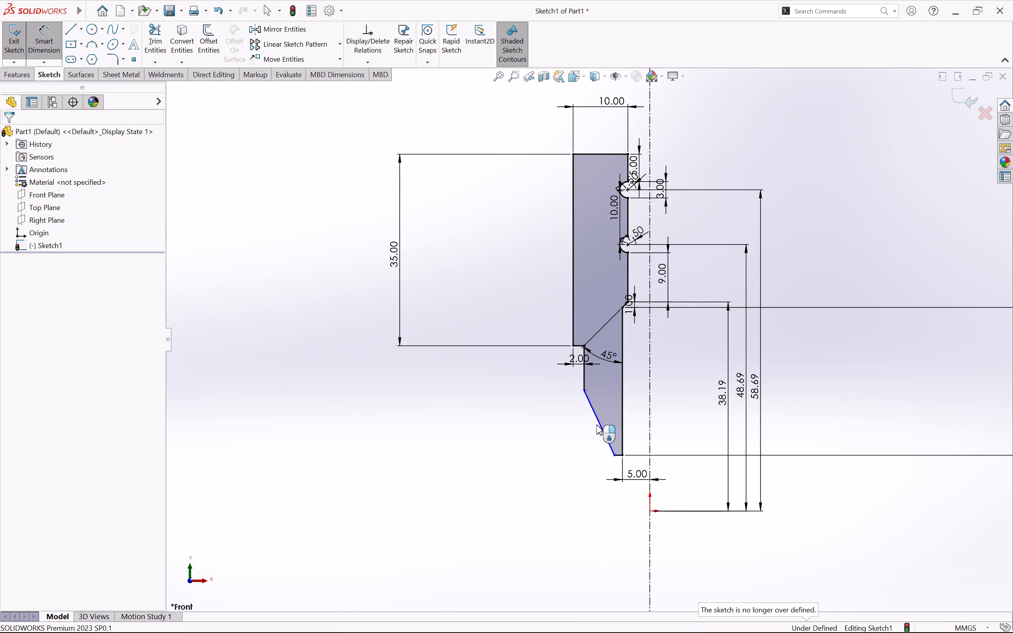
pyautogui.click(598, 421)
pyautogui.click(650, 410)
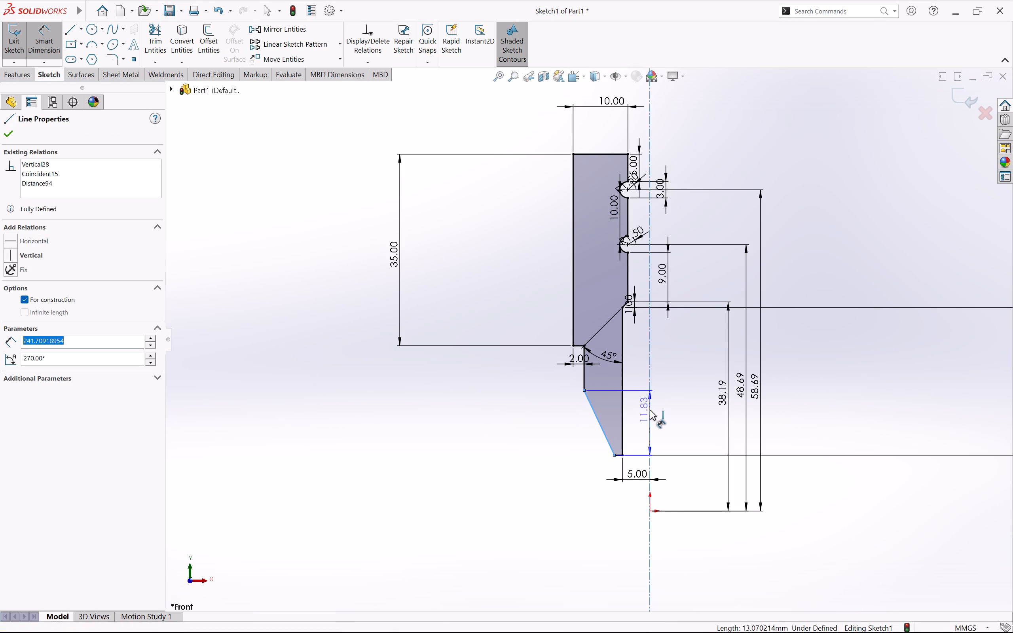
pyautogui.click(614, 398)
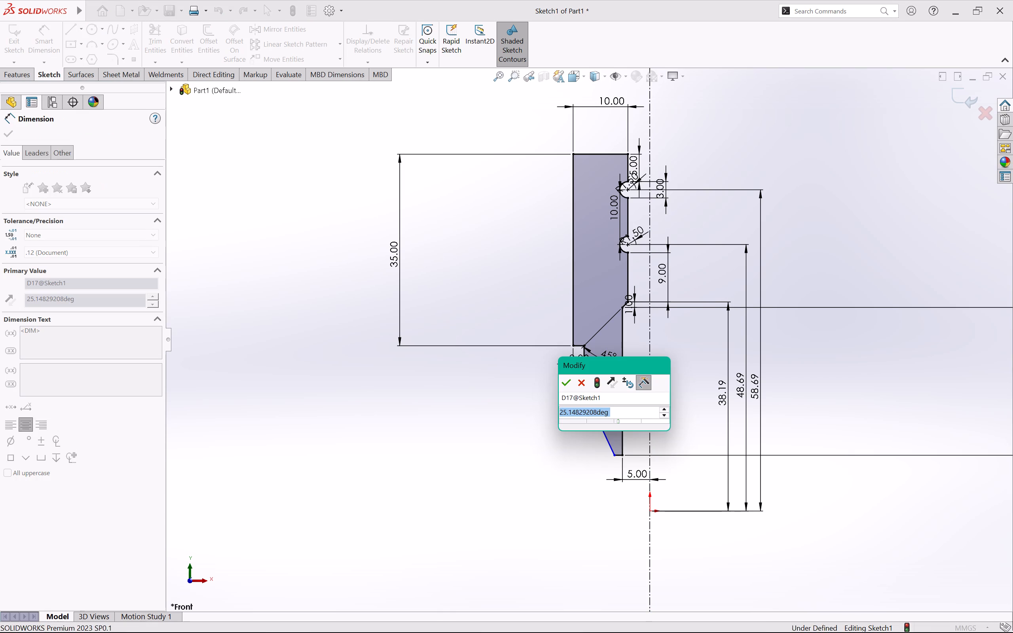
pyautogui.press('BackSpace')
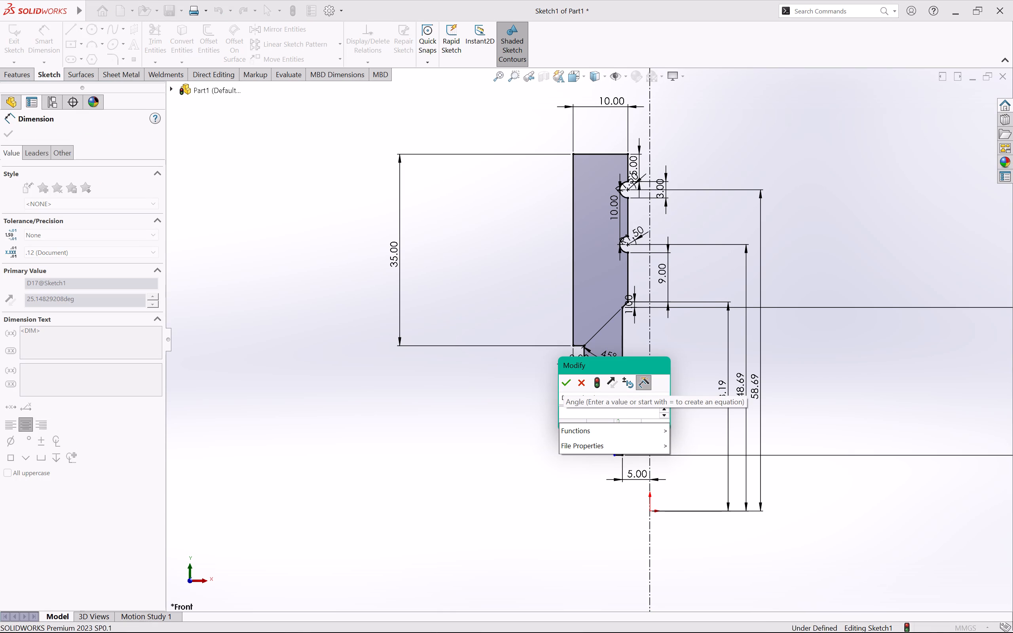
pyautogui.write('15')
pyautogui.press('Return')
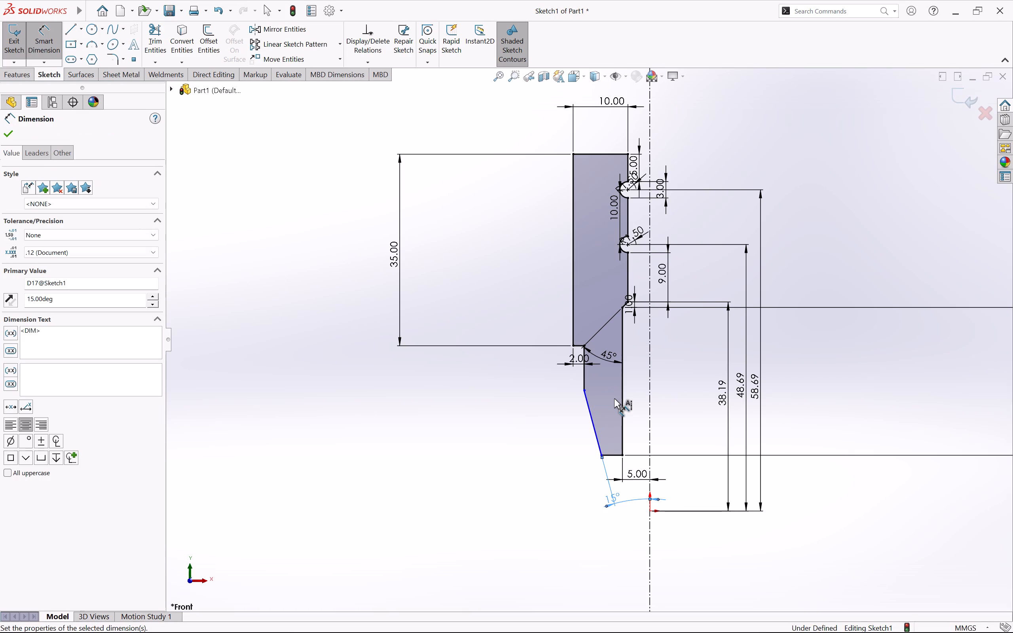
pyautogui.click(501, 424)
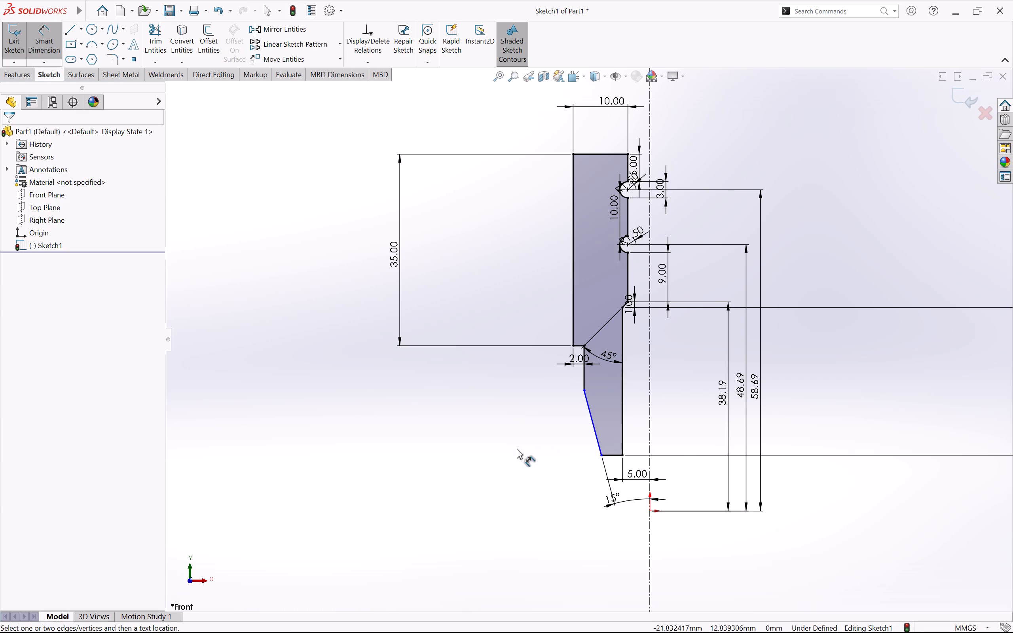
# Dimension the vertical height of the slanted line at the outer wall's lower end and set it to 5 mm.
pyautogui.click(592, 417)
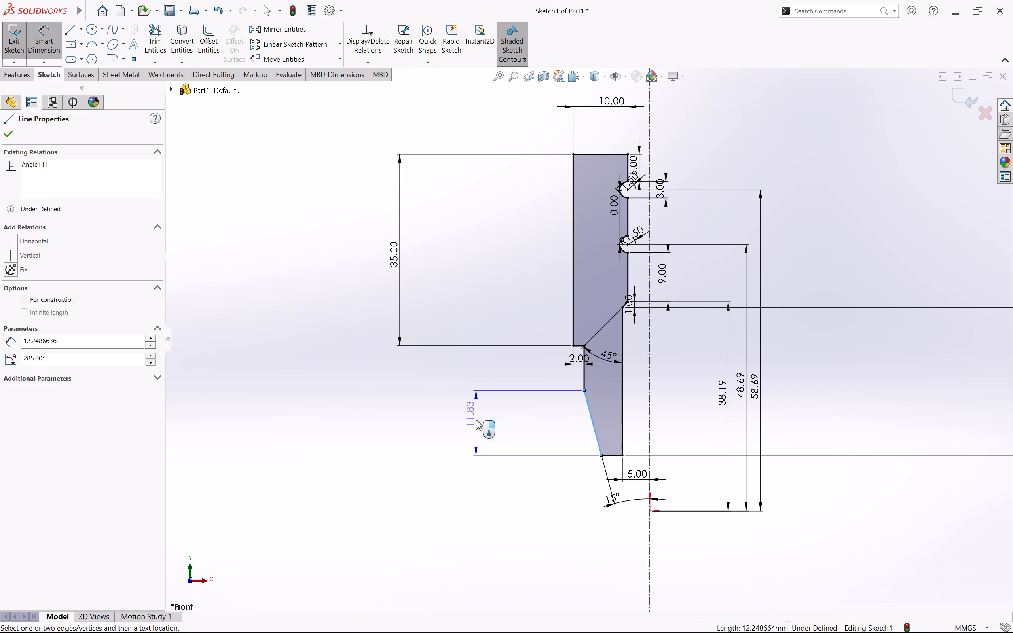
pyautogui.click(476, 422)
pyautogui.press('BackSpace')
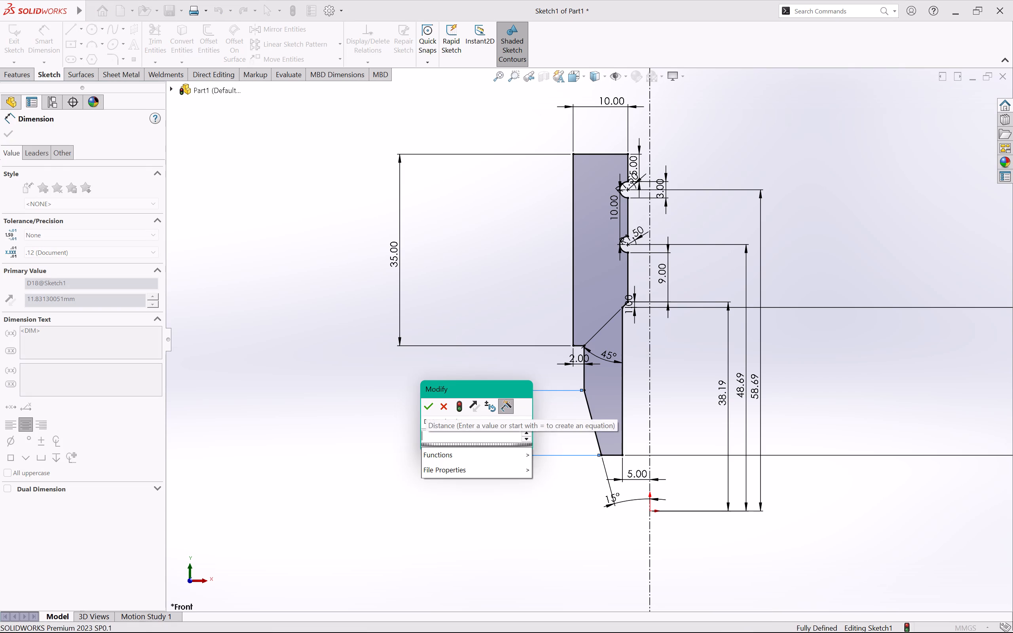
pyautogui.press('5')
pyautogui.press('Return')
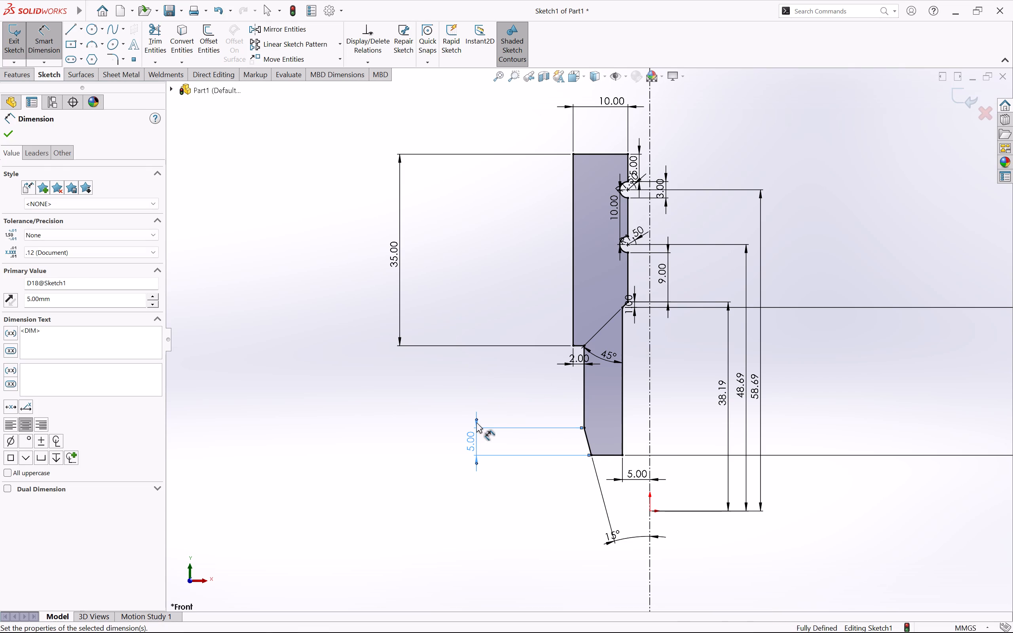
pyautogui.click(396, 443)
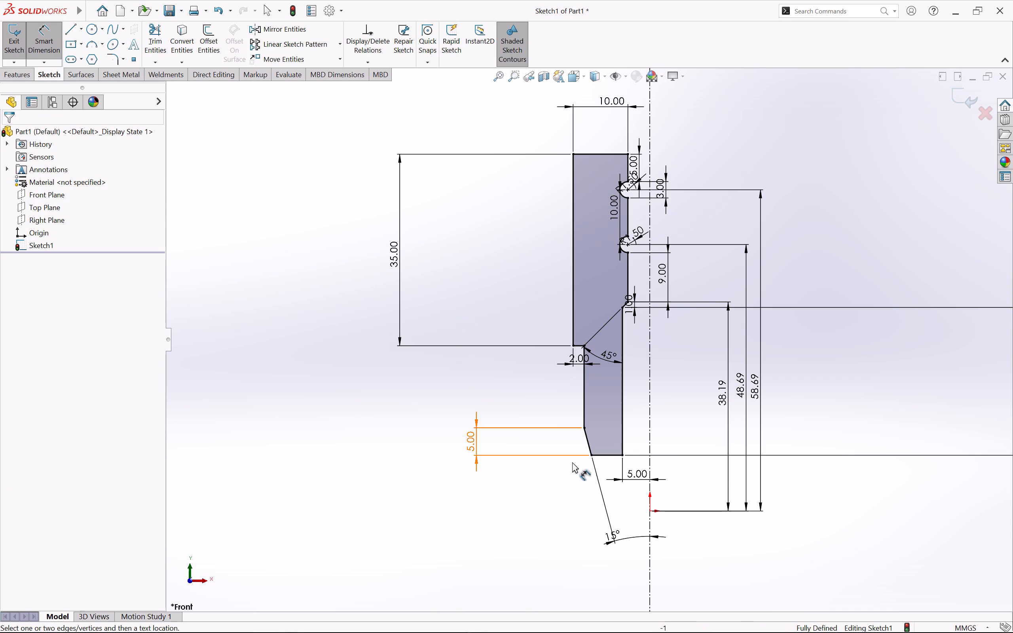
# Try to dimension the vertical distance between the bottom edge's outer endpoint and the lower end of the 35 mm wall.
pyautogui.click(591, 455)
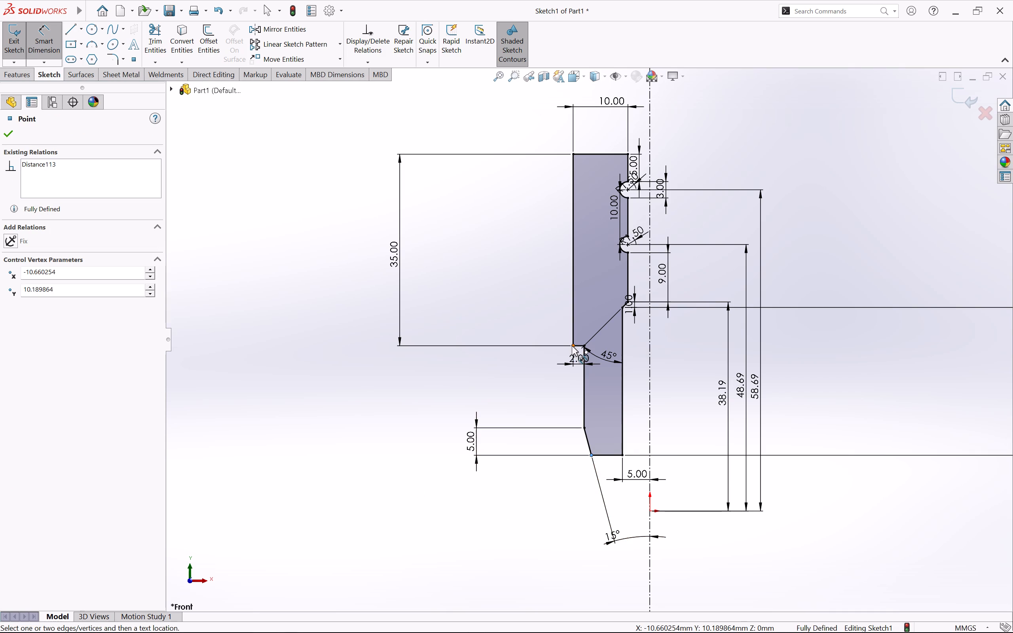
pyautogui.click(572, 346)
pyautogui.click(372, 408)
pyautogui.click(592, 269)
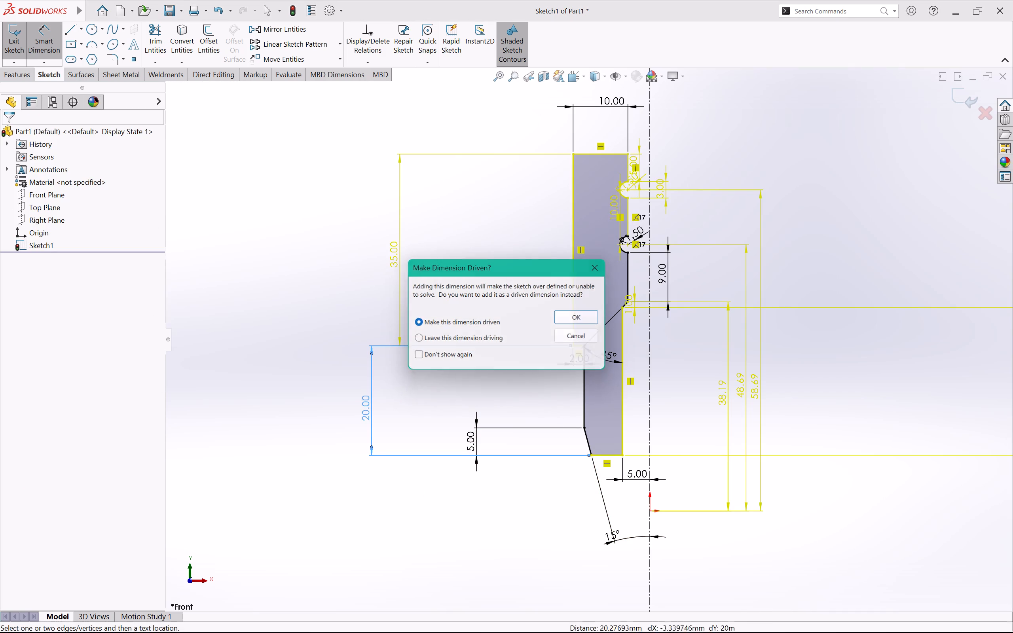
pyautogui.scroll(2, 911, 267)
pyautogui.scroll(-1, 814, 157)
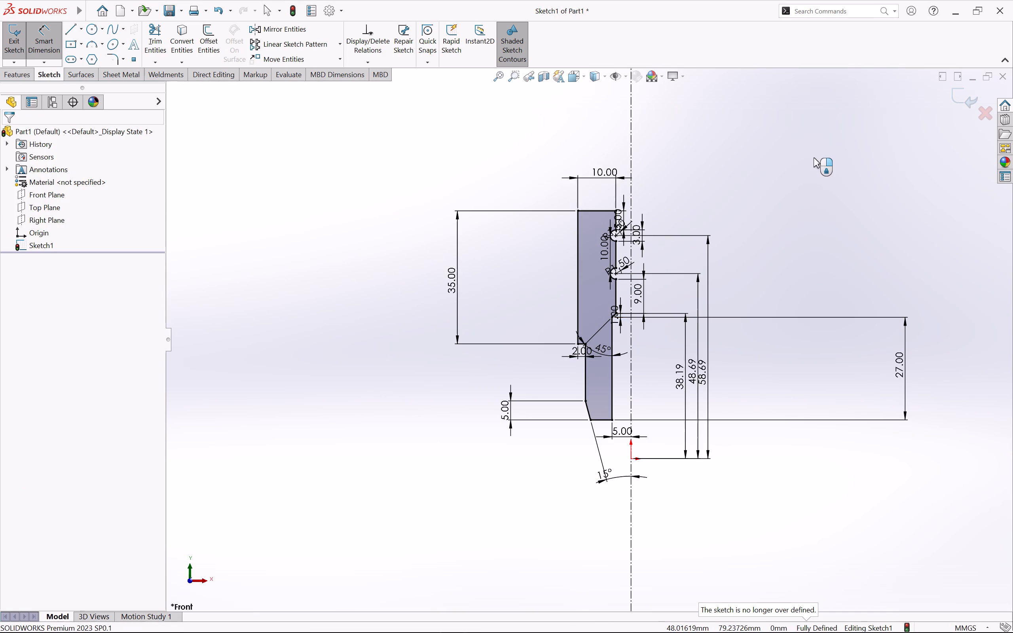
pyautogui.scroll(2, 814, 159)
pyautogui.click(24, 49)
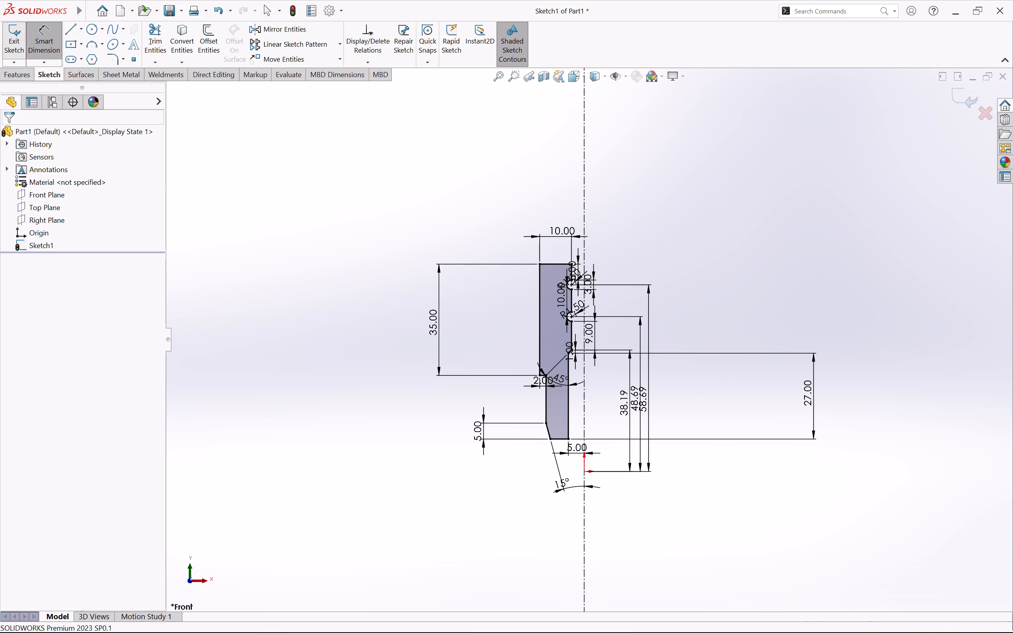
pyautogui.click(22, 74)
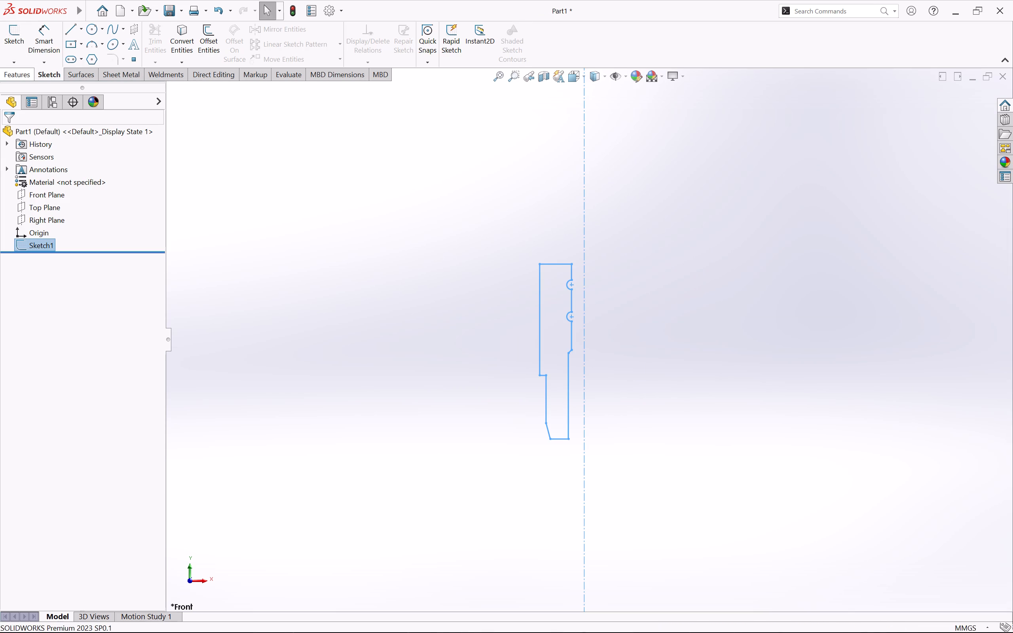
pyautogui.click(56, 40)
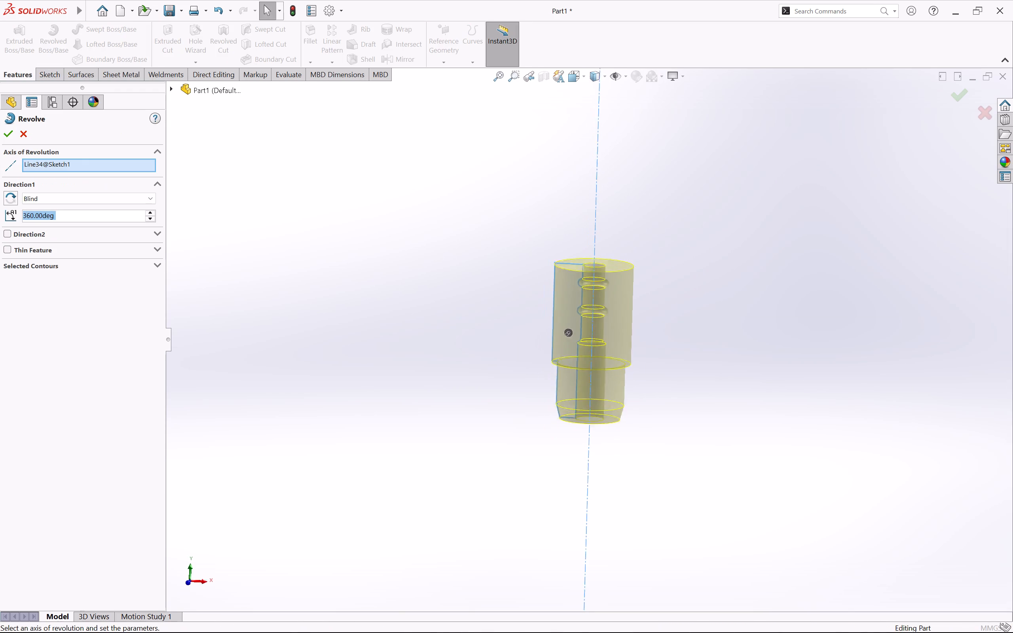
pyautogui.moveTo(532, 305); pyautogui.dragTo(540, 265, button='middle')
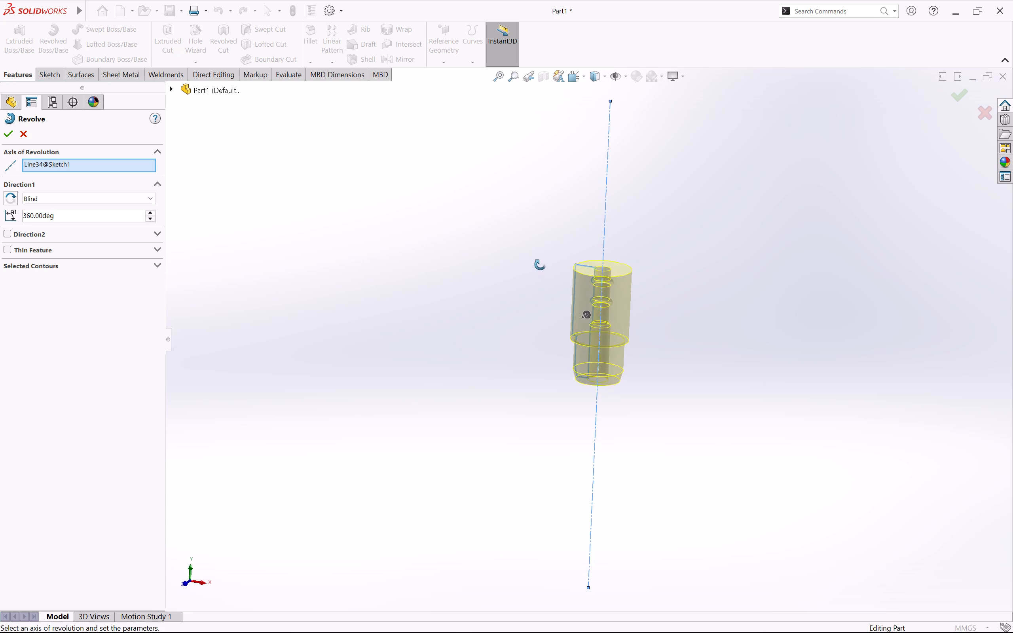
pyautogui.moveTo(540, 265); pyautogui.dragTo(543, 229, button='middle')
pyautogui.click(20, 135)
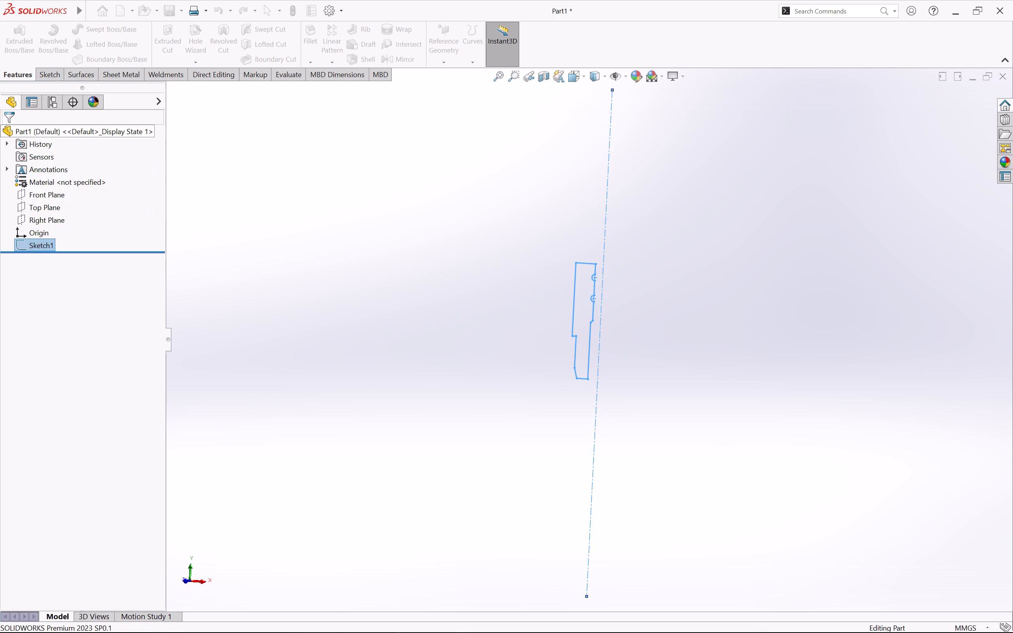
# Reopen the profile sketch, round its top outer corner with a 3 mm Sketch Fillet, and exit the sketch.
pyautogui.rightClick(39, 245)
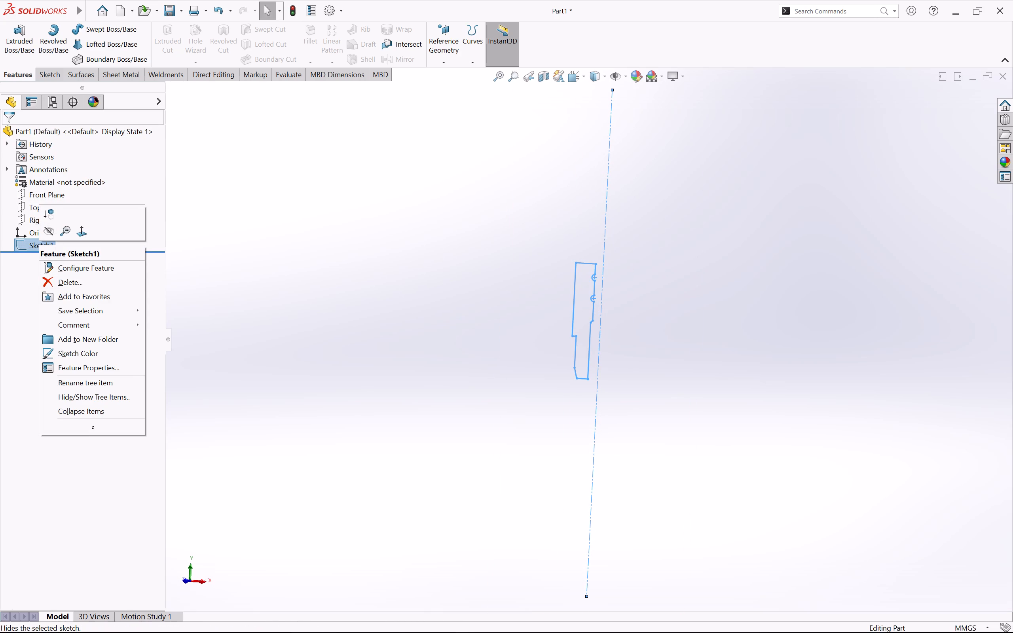
pyautogui.click(244, 291)
pyautogui.rightClick(44, 242)
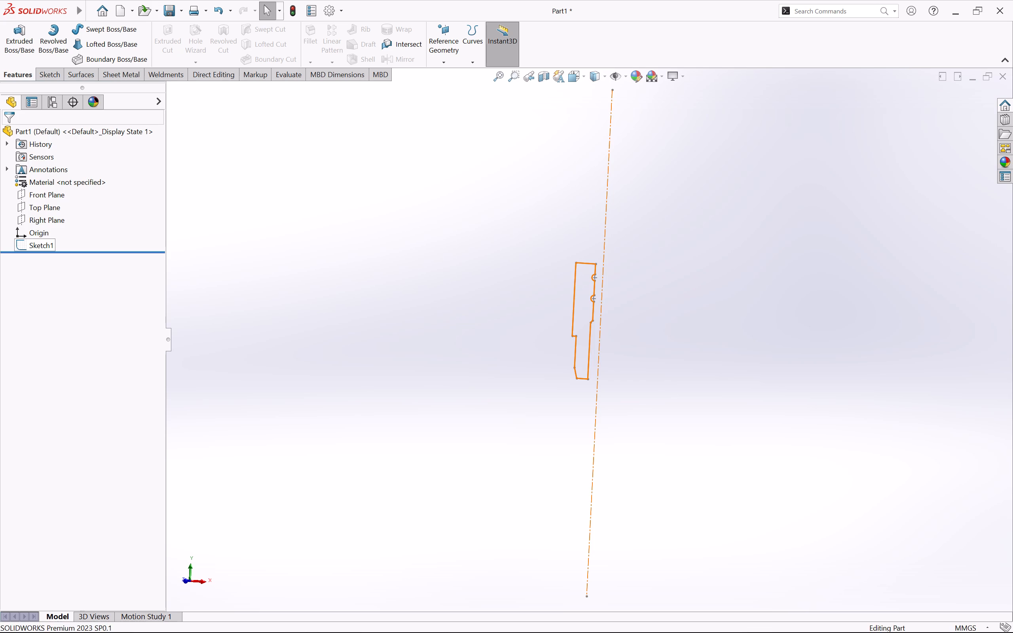
pyautogui.click(52, 211)
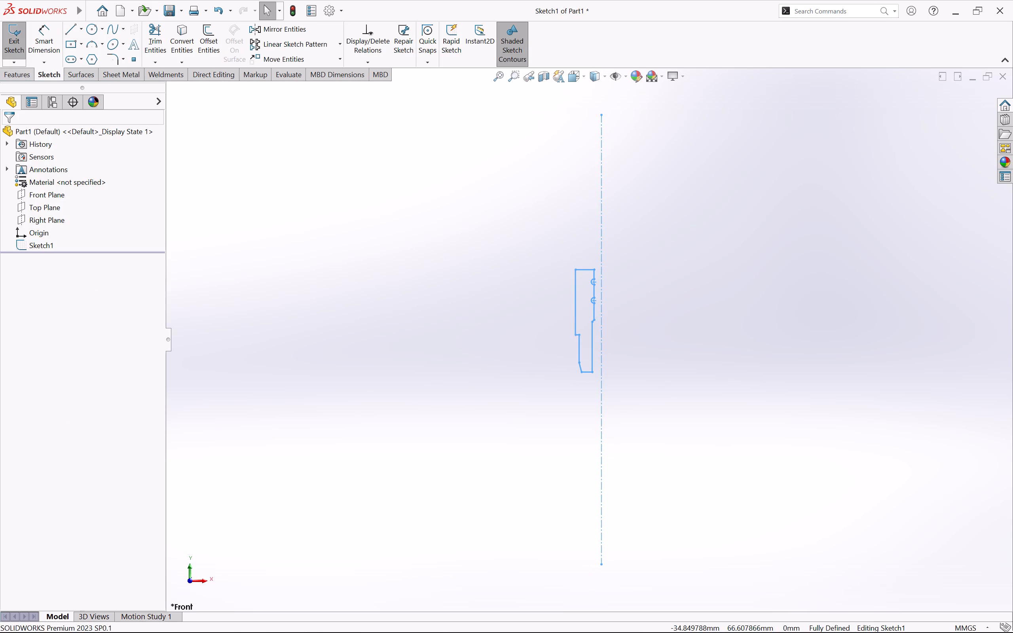
pyautogui.scroll(-10, 624, 322)
pyautogui.scroll(2, 264, 140)
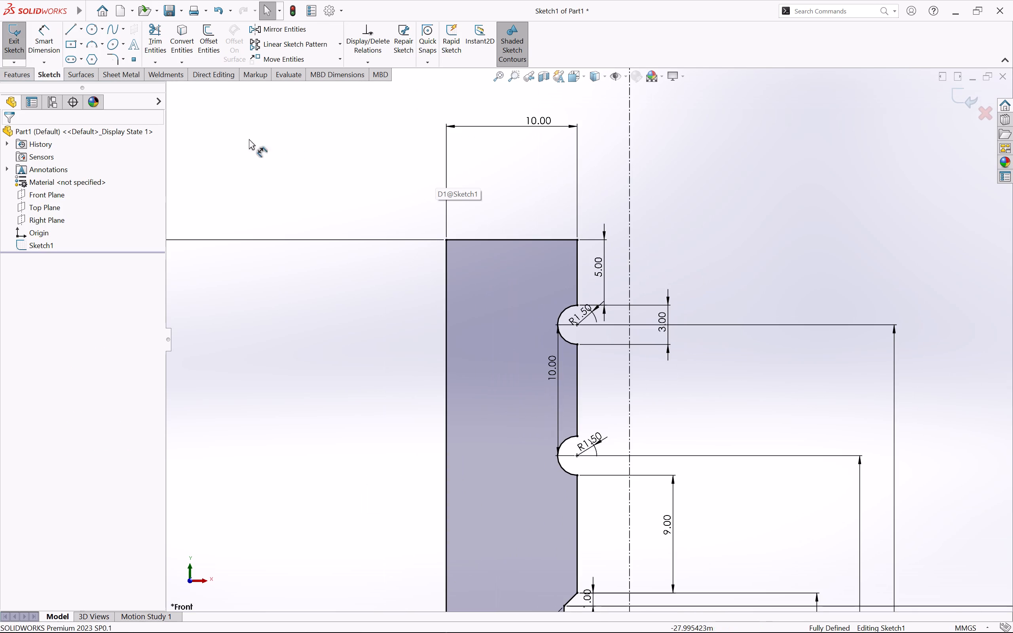
pyautogui.click(110, 63)
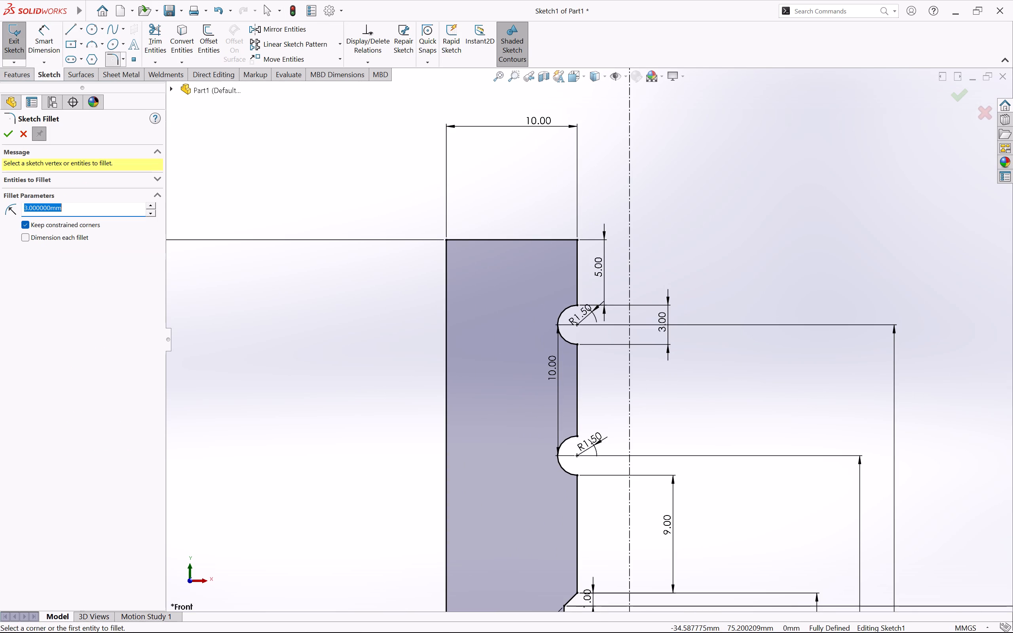
pyautogui.click(446, 277)
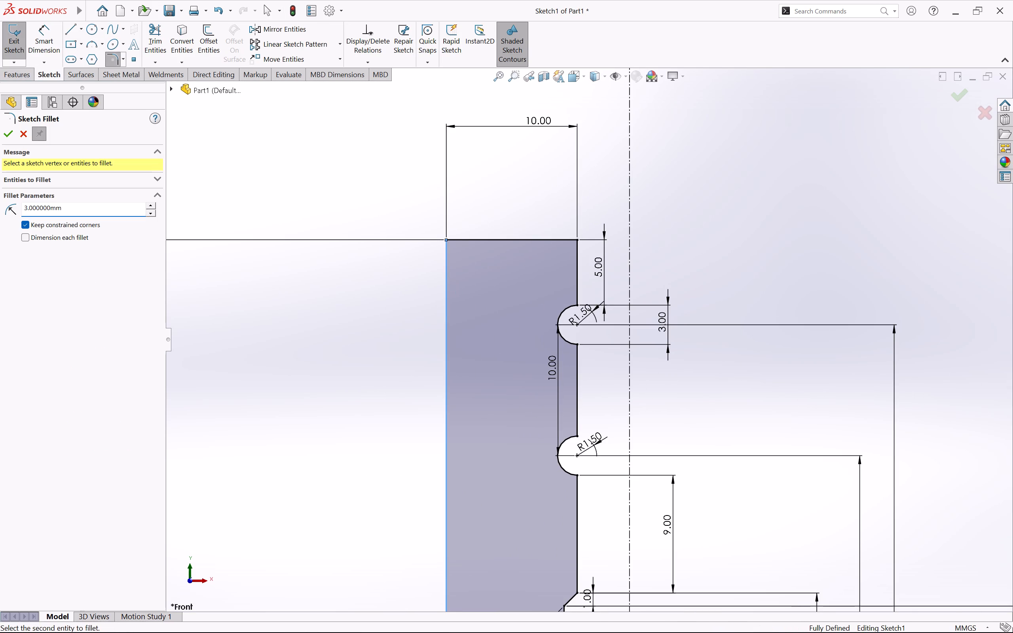
pyautogui.click(473, 239)
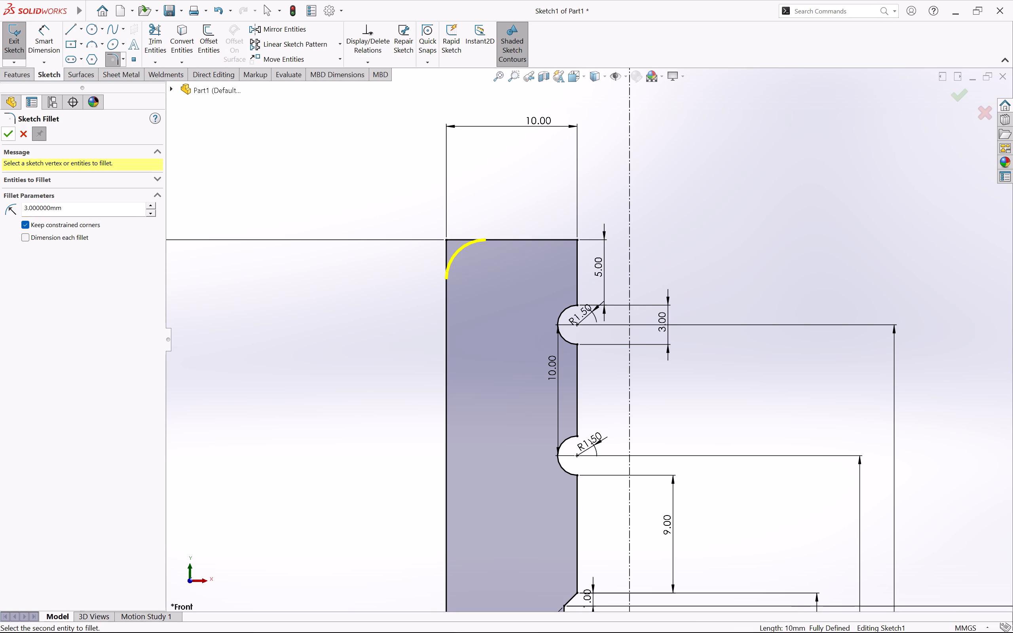
pyautogui.click(6, 131)
pyautogui.scroll(2, 300, 274)
pyautogui.scroll(1, 368, 320)
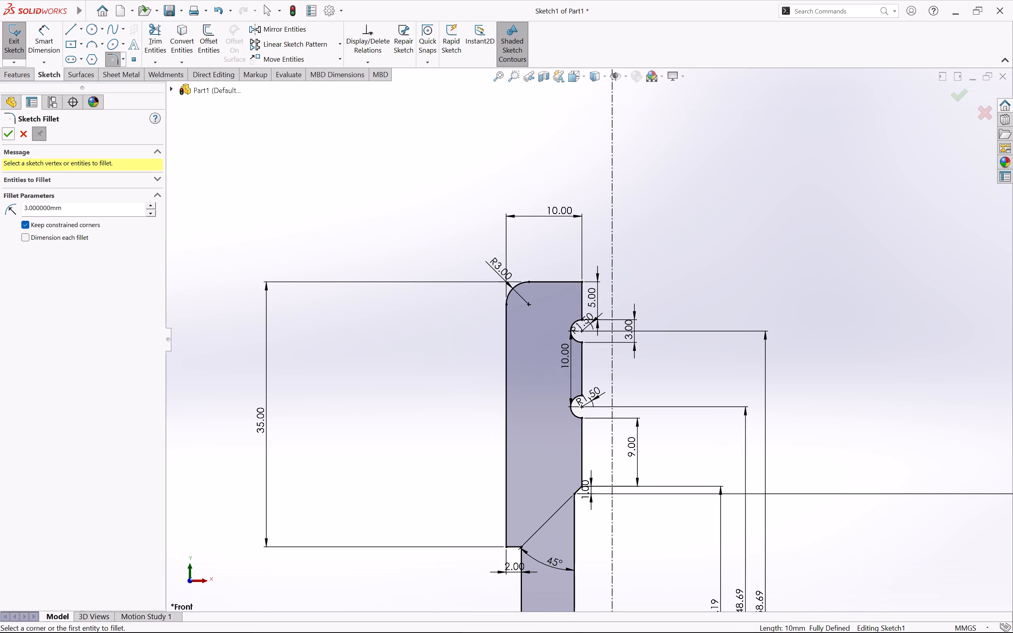
pyautogui.scroll(3, 391, 316)
pyautogui.click(13, 44)
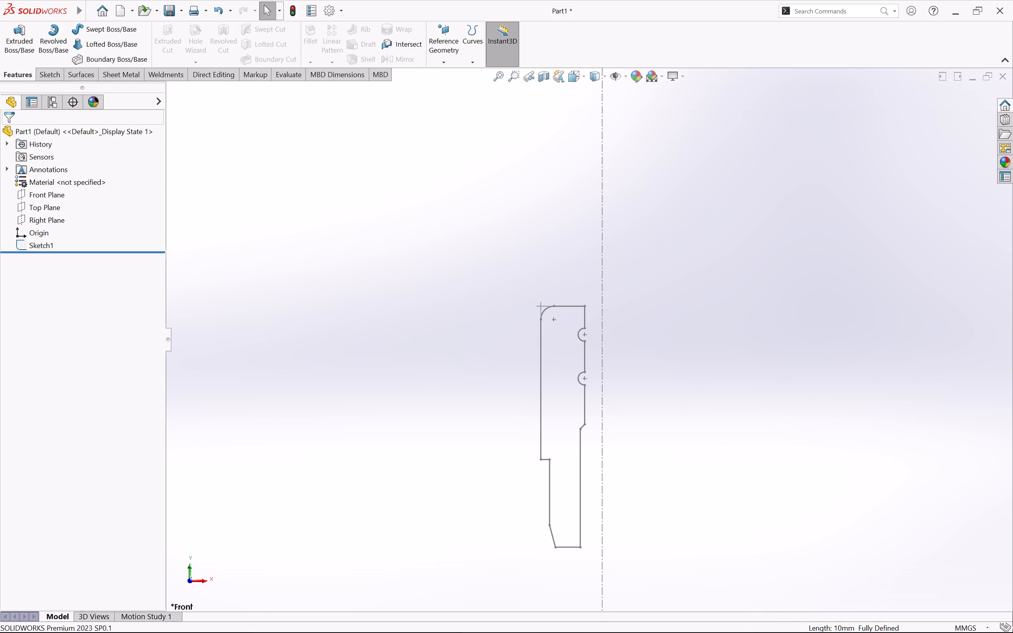
# Revolve the profile sketch 360 degrees about the centerline as a Revolved Boss/Base.
pyautogui.click(50, 42)
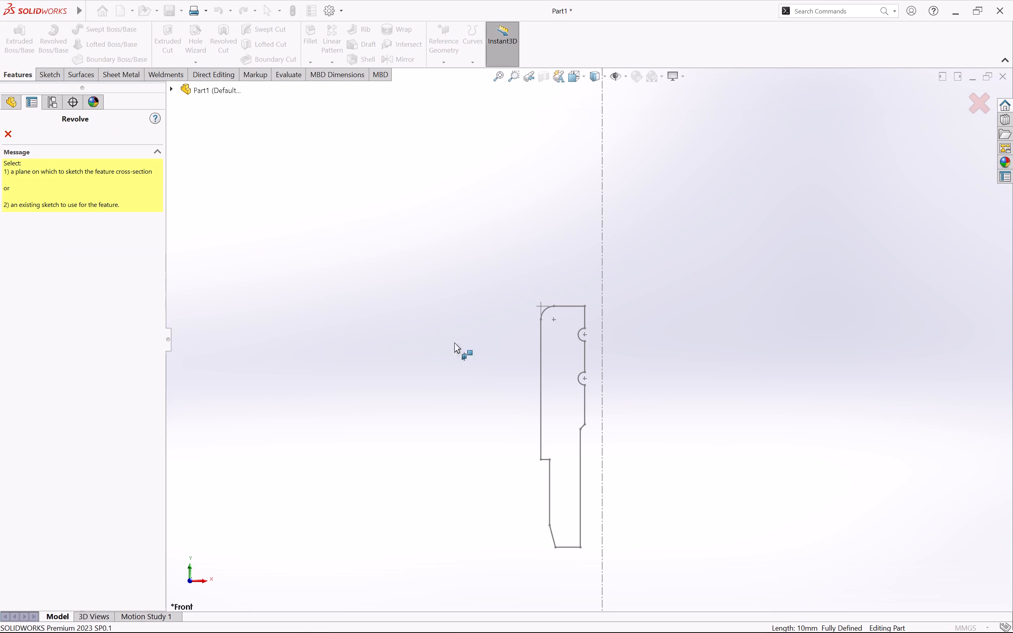
pyautogui.click(603, 394)
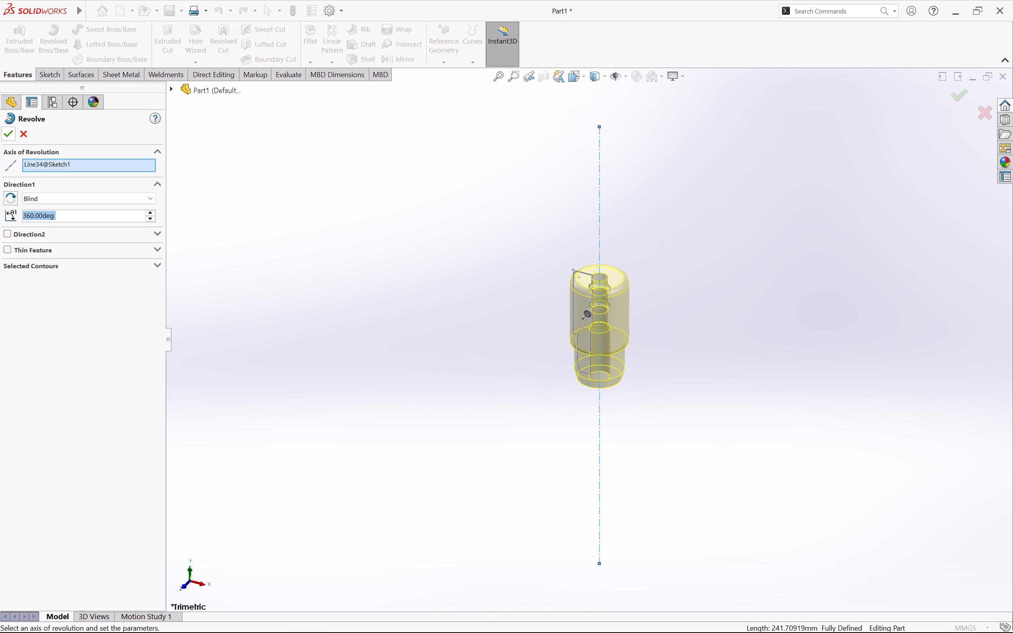
pyautogui.click(9, 137)
pyautogui.click(667, 356)
# Examine the revolved part's rounded top, stepped outer wall and tapered lower end from several angles, ending in the isometric view.
pyautogui.moveTo(654, 372); pyautogui.dragTo(665, 315, button='middle')
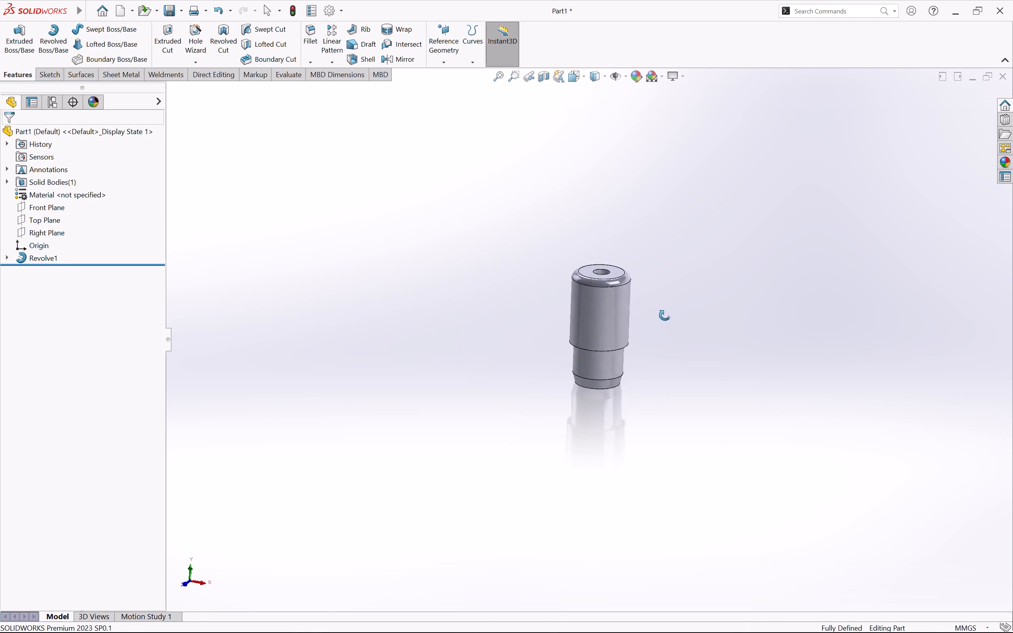
pyautogui.moveTo(665, 315); pyautogui.dragTo(676, 294, button='middle')
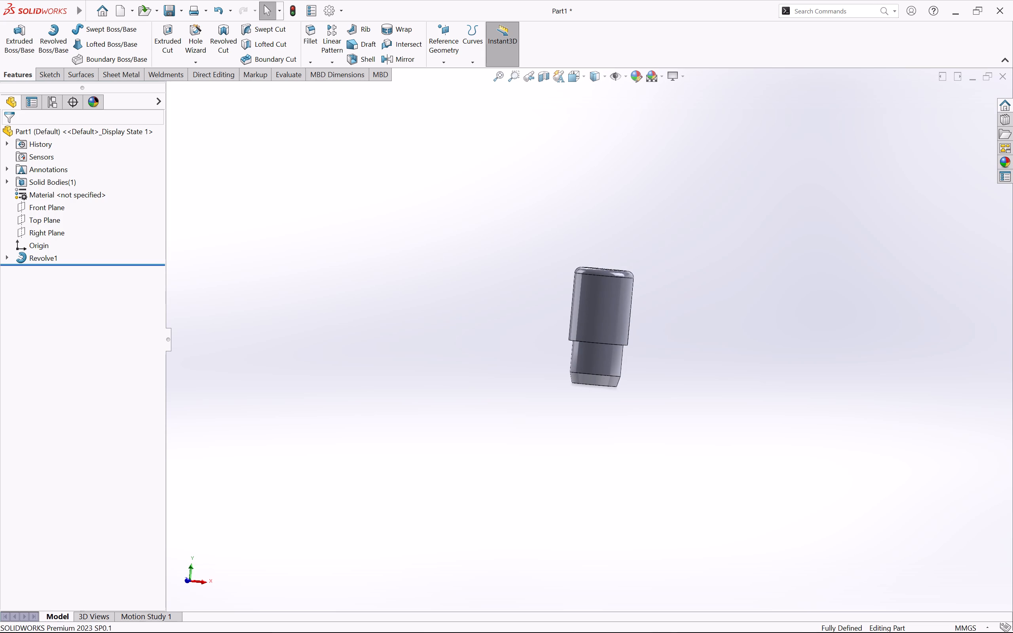
pyautogui.hotkey('ctrl', '7')
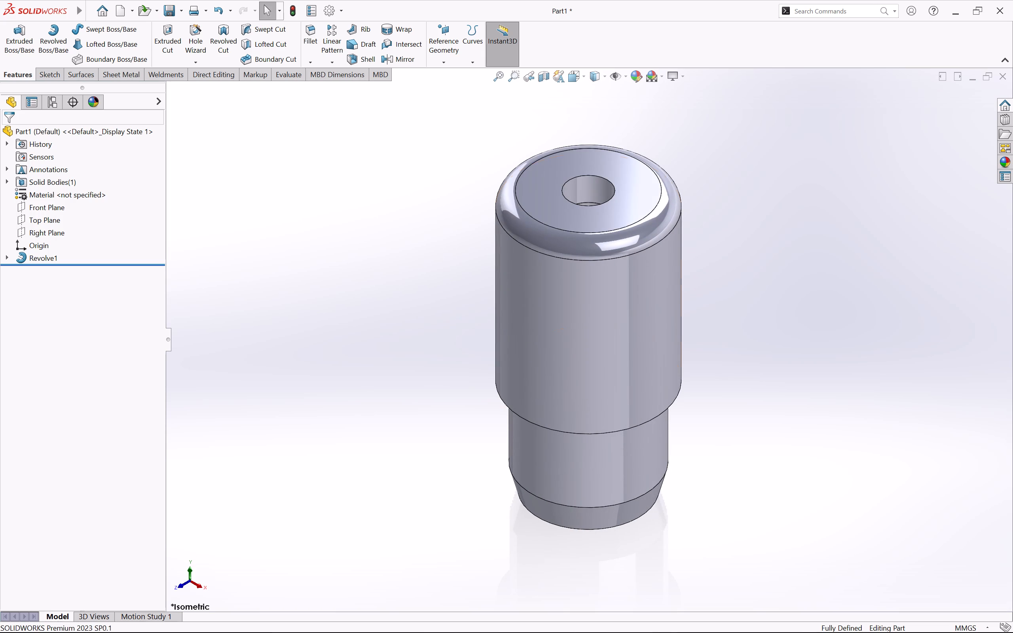
pyautogui.moveTo(670, 351); pyautogui.dragTo(663, 284, button='middle')
pyautogui.scroll(2, 663, 283)
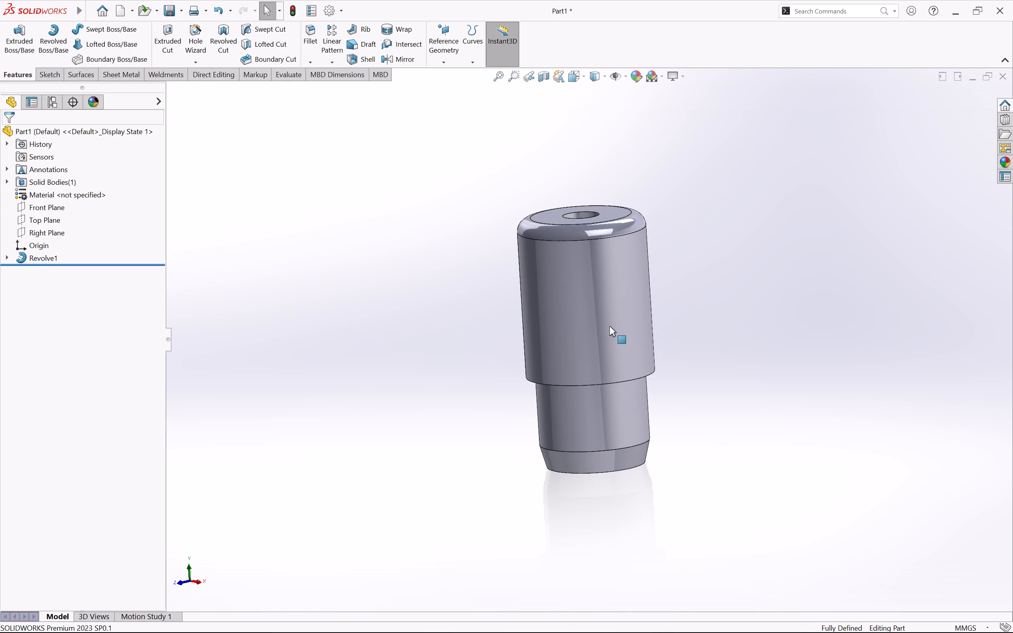
pyautogui.moveTo(609, 326); pyautogui.dragTo(645, 295, button='middle')
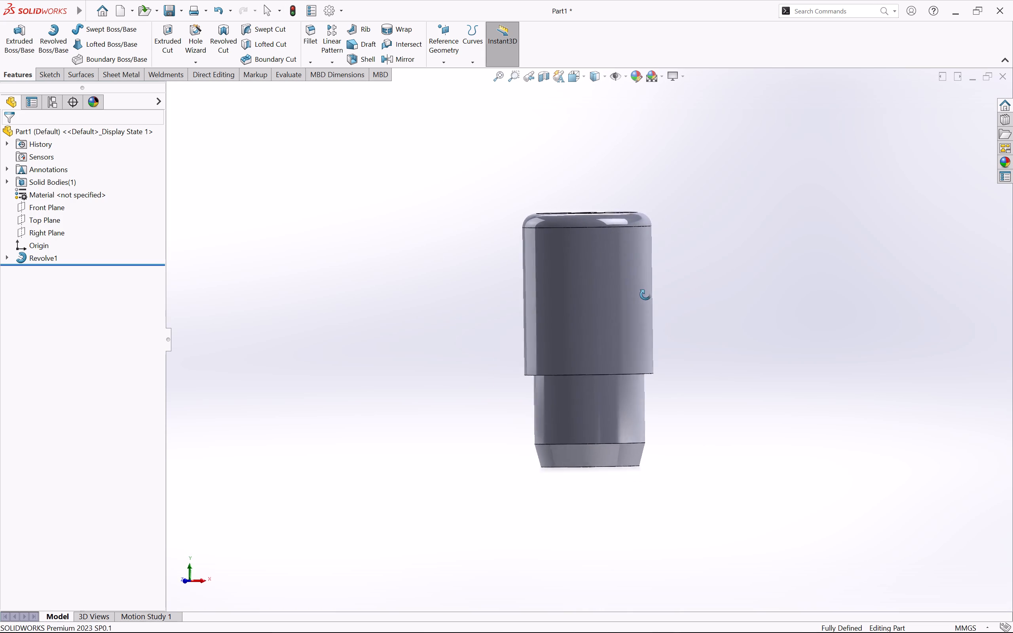
pyautogui.moveTo(645, 295); pyautogui.dragTo(581, 178, button='middle')
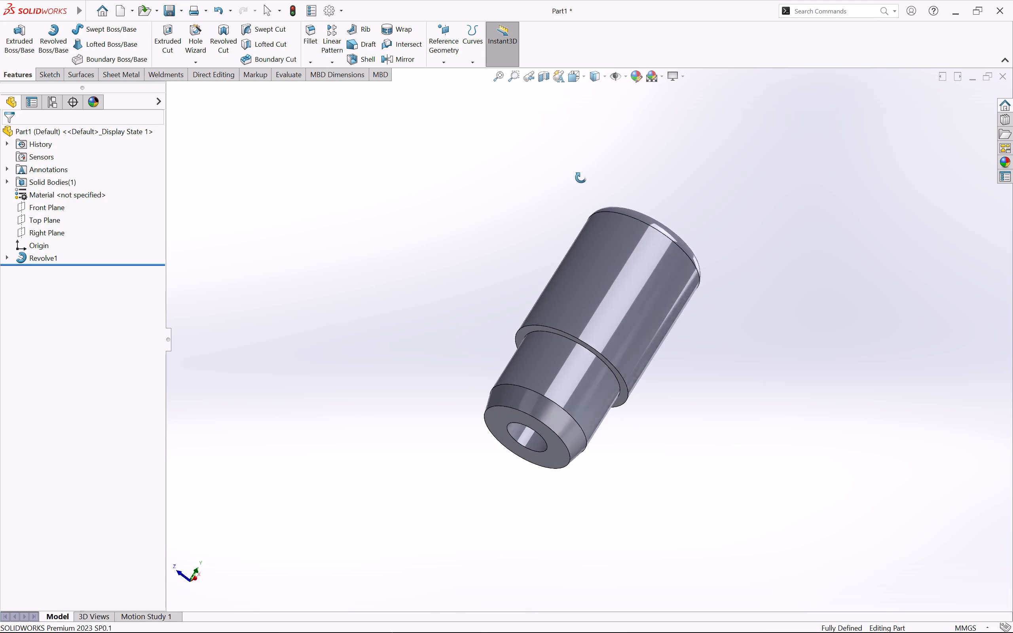
pyautogui.moveTo(581, 178); pyautogui.dragTo(670, 368, button='middle')
pyautogui.hotkey('ctrl', '7')
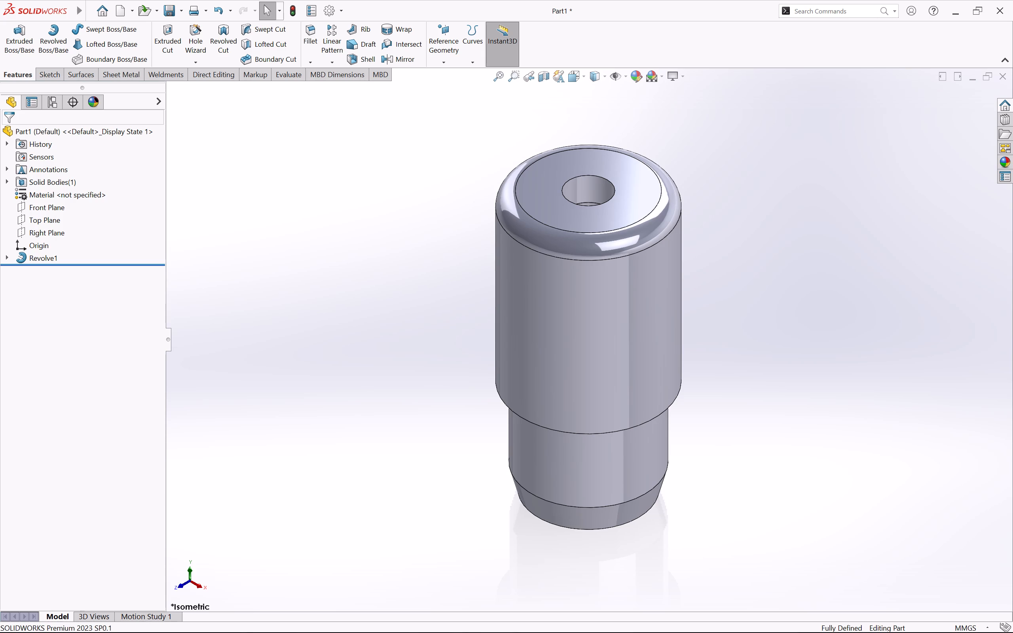
# Examine the revolved part's underside, tapered lower end and bore opening from several angles below.
pyautogui.click(577, 77)
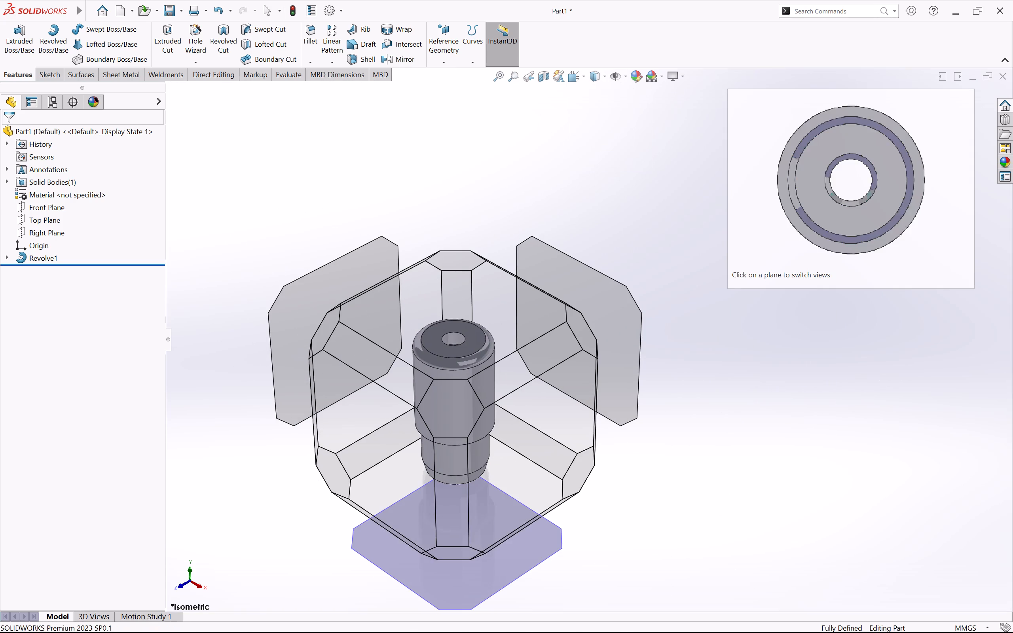
pyautogui.click(455, 556)
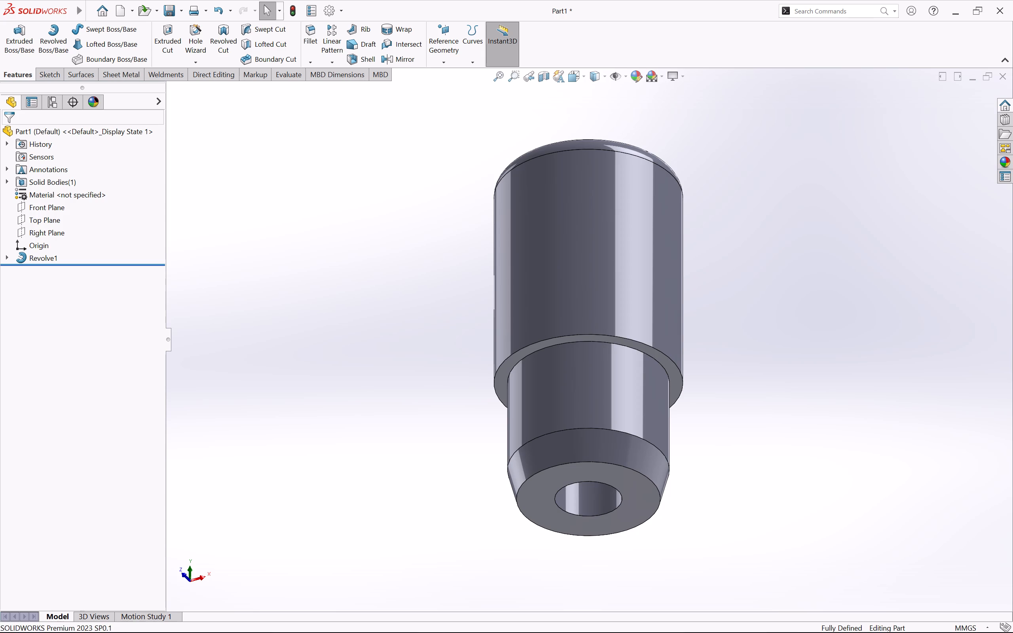
pyautogui.click(575, 75)
pyautogui.click(439, 442)
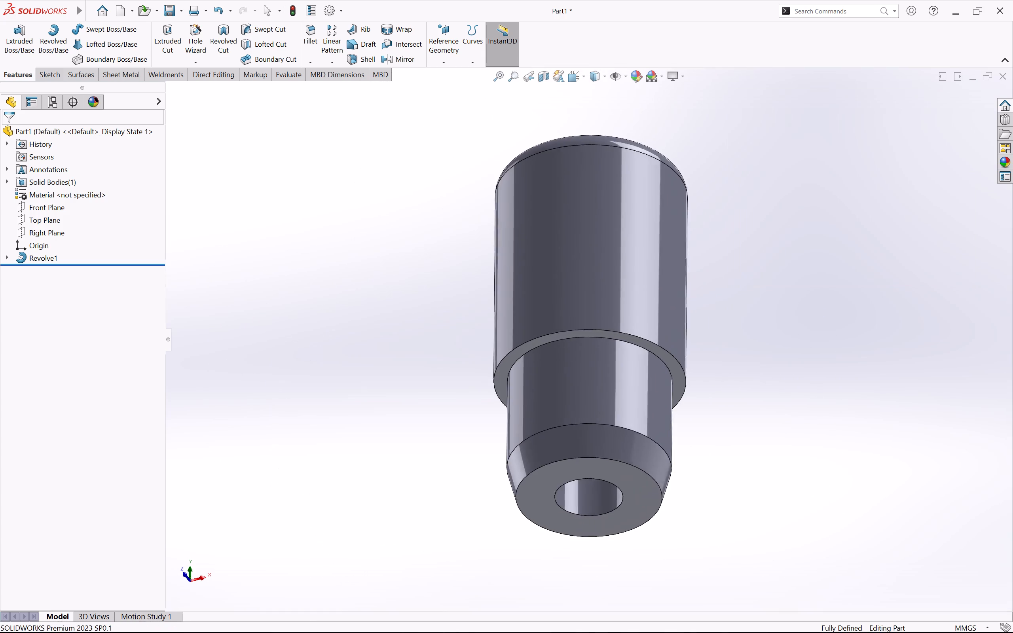
pyautogui.click(570, 74)
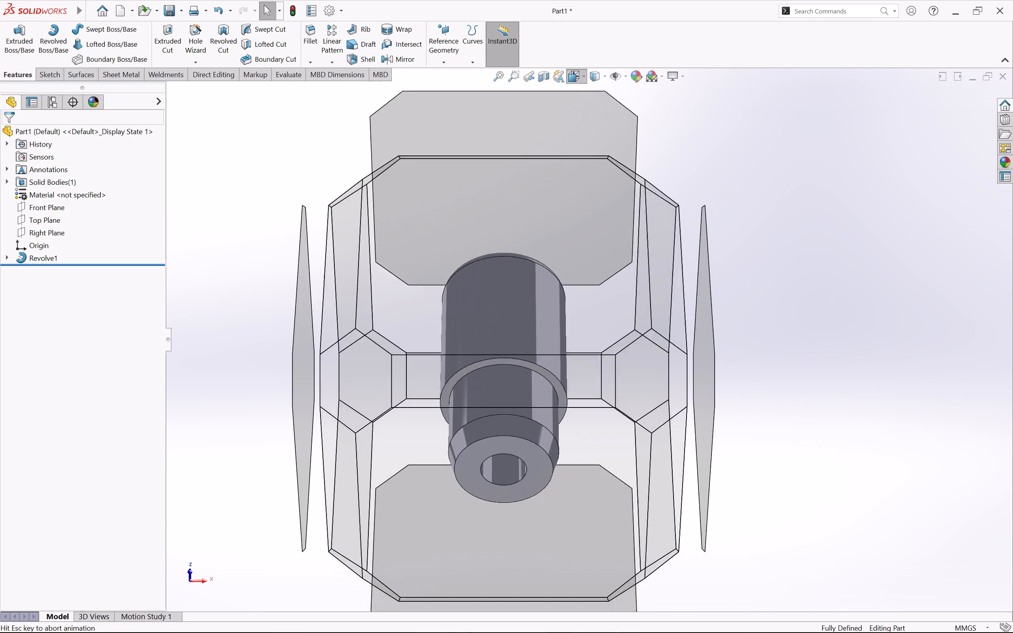
pyautogui.moveTo(486, 481); pyautogui.dragTo(470, 478, button='middle')
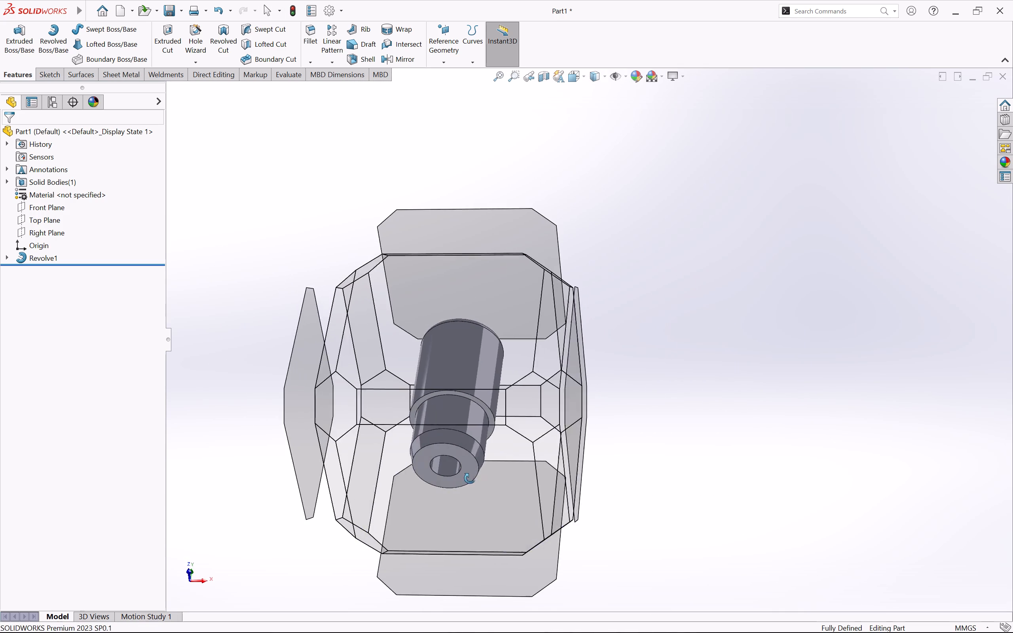
pyautogui.moveTo(470, 478); pyautogui.dragTo(379, 446, button='middle')
pyautogui.click(395, 442)
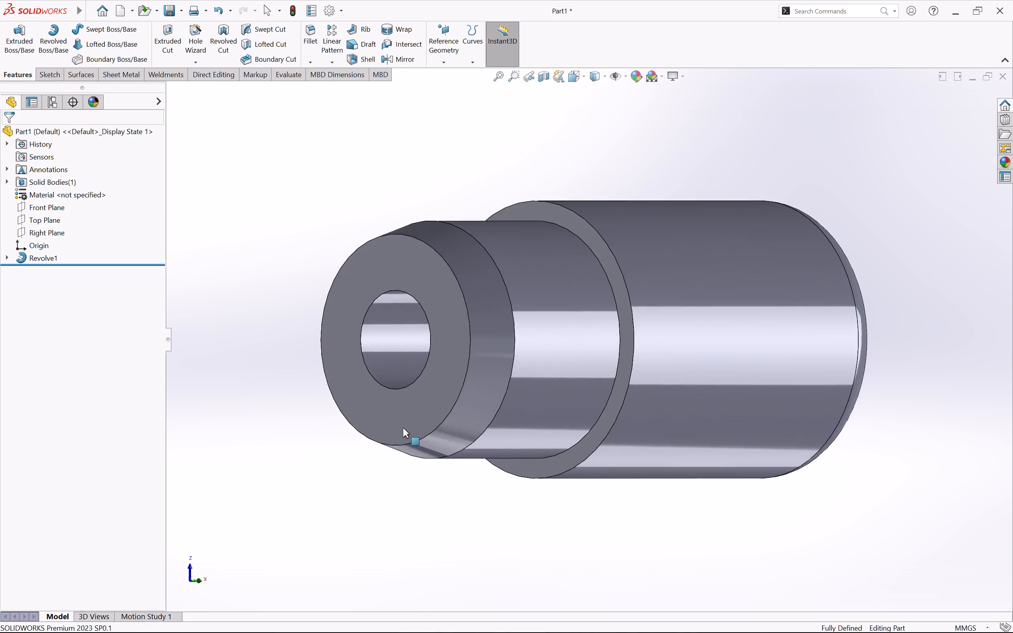
pyautogui.moveTo(453, 377); pyautogui.dragTo(476, 476, button='middle')
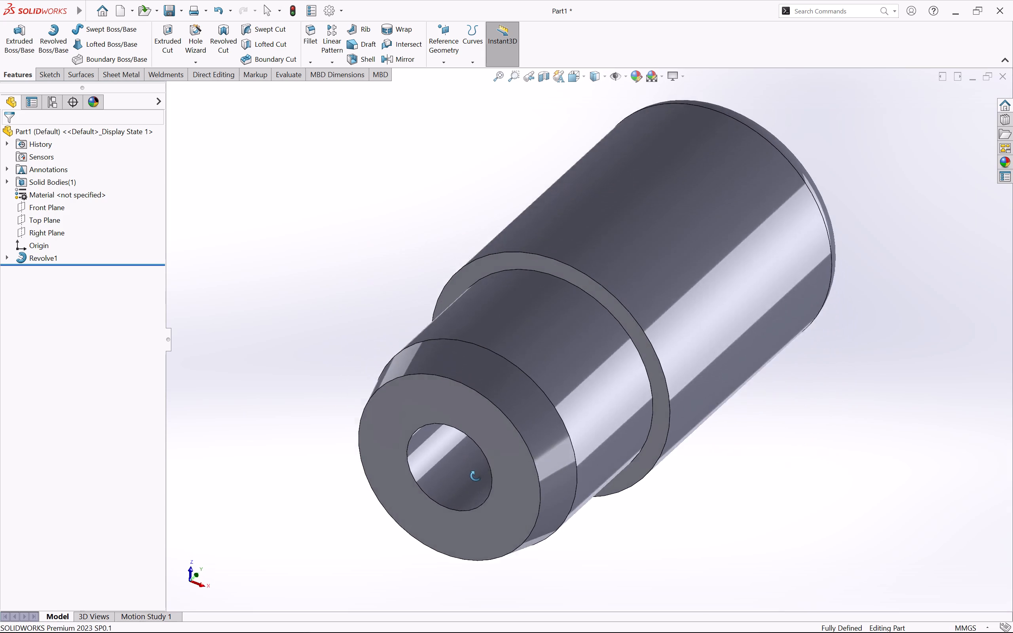
pyautogui.moveTo(476, 476); pyautogui.dragTo(477, 481, button='middle')
pyautogui.scroll(3, 478, 466)
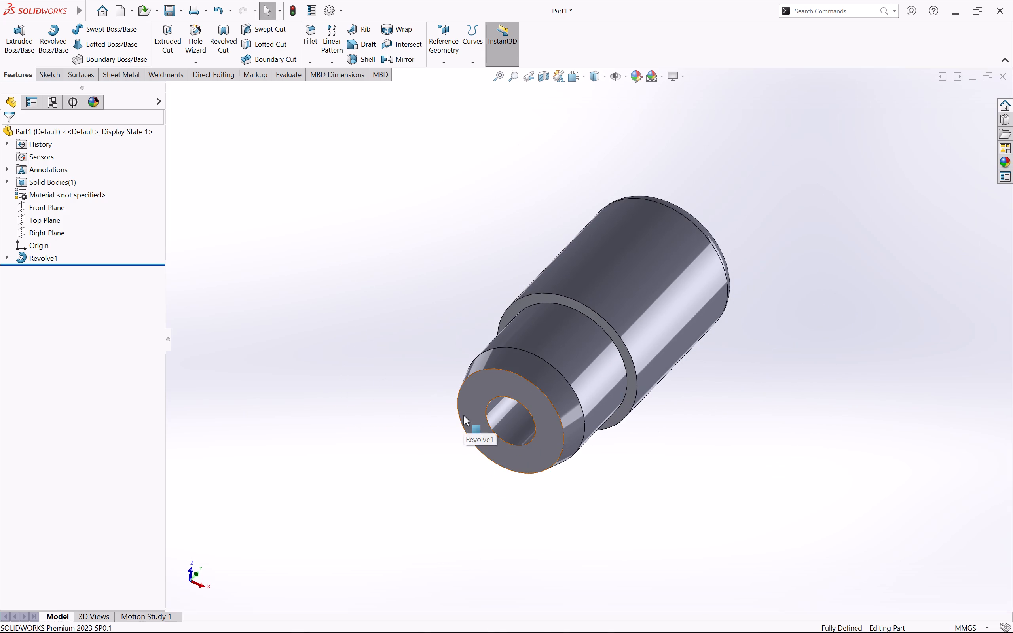
pyautogui.scroll(1, 463, 415)
pyautogui.moveTo(463, 415); pyautogui.dragTo(438, 393, button='middle')
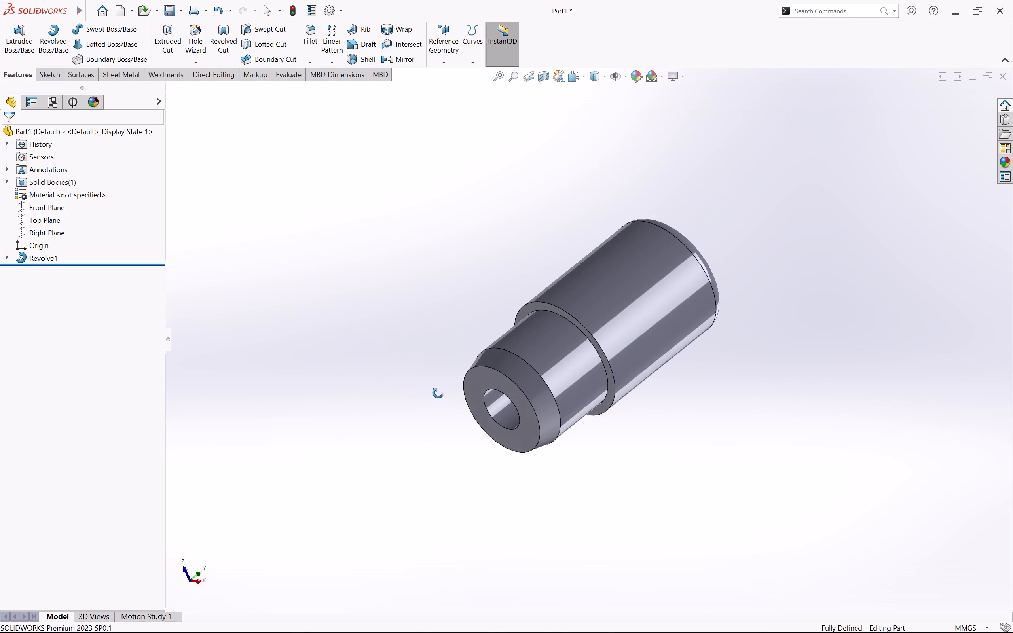
pyautogui.moveTo(438, 393); pyautogui.dragTo(439, 394, button='middle')
# Turn off RealView Graphics for the model display.
pyautogui.click(681, 78)
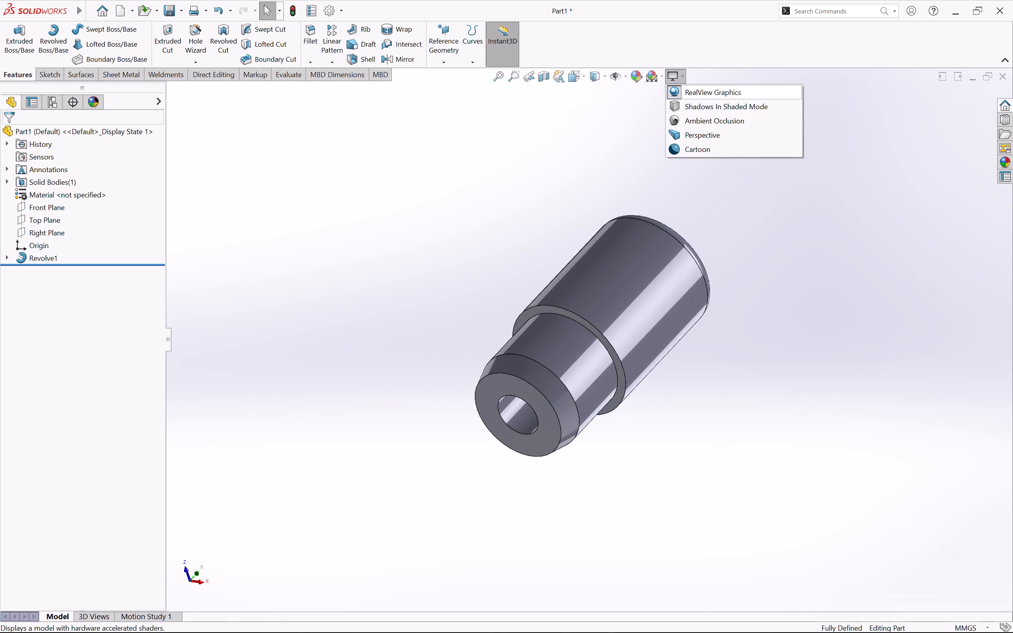
pyautogui.click(701, 89)
pyautogui.click(434, 277)
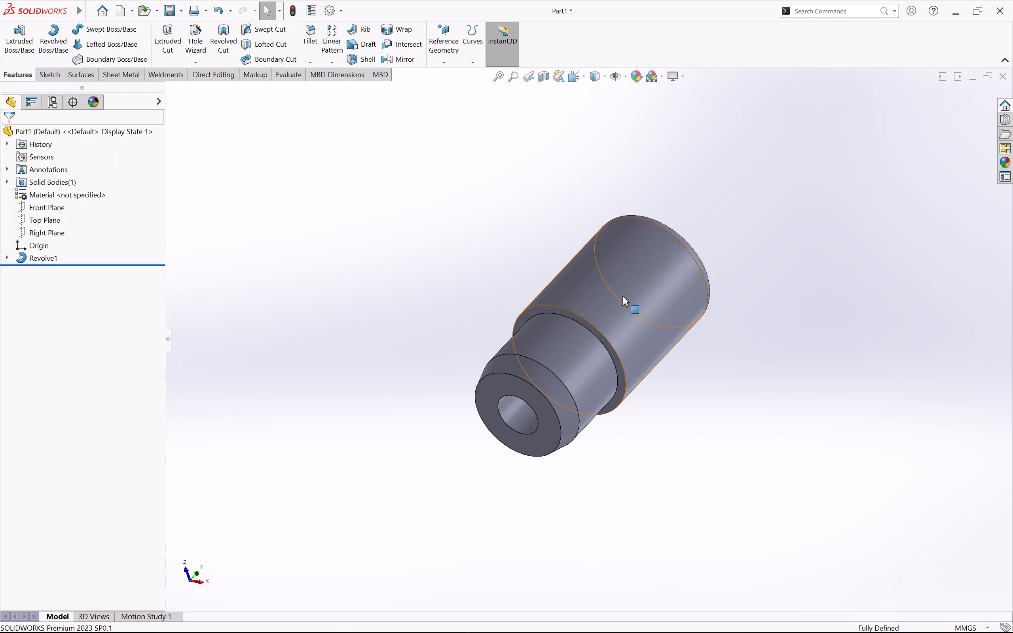
# Inspect the grooved bore in a temporary planar section view cut along the Front Plane, leaving the section unapplied.
pyautogui.moveTo(510, 252); pyautogui.dragTo(516, 303, button='middle')
pyautogui.click(543, 73)
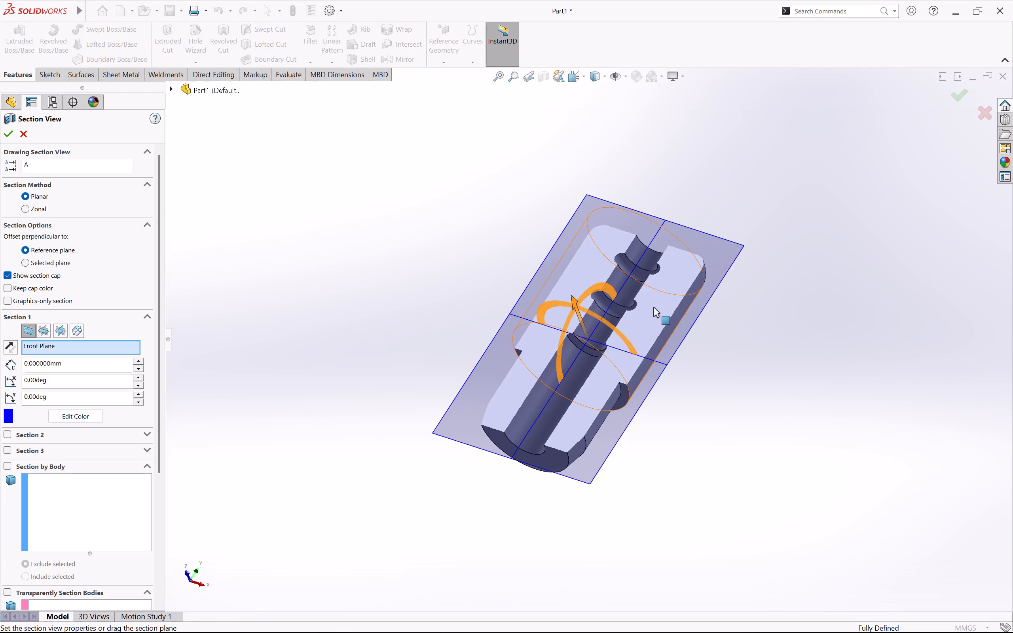
pyautogui.moveTo(734, 319); pyautogui.dragTo(744, 373, button='middle')
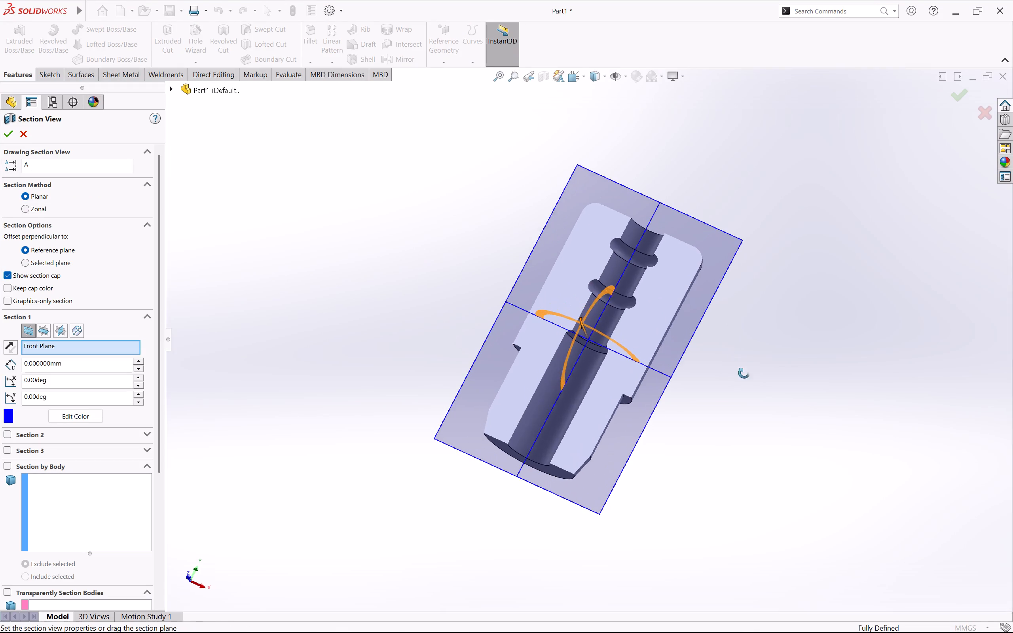
pyautogui.moveTo(744, 373); pyautogui.dragTo(732, 337, button='middle')
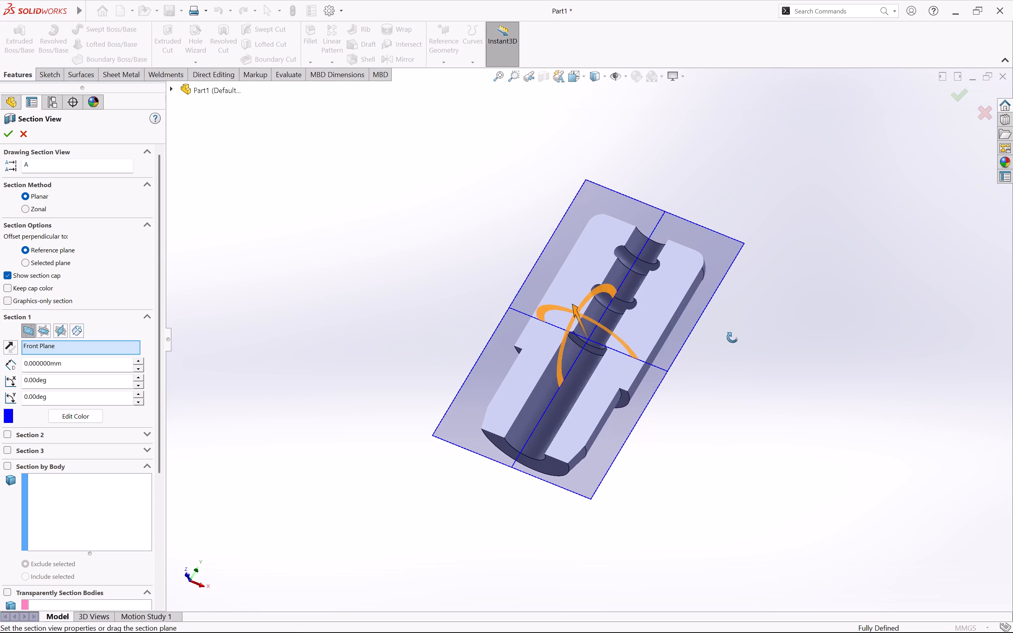
pyautogui.moveTo(732, 337); pyautogui.dragTo(730, 332, button='middle')
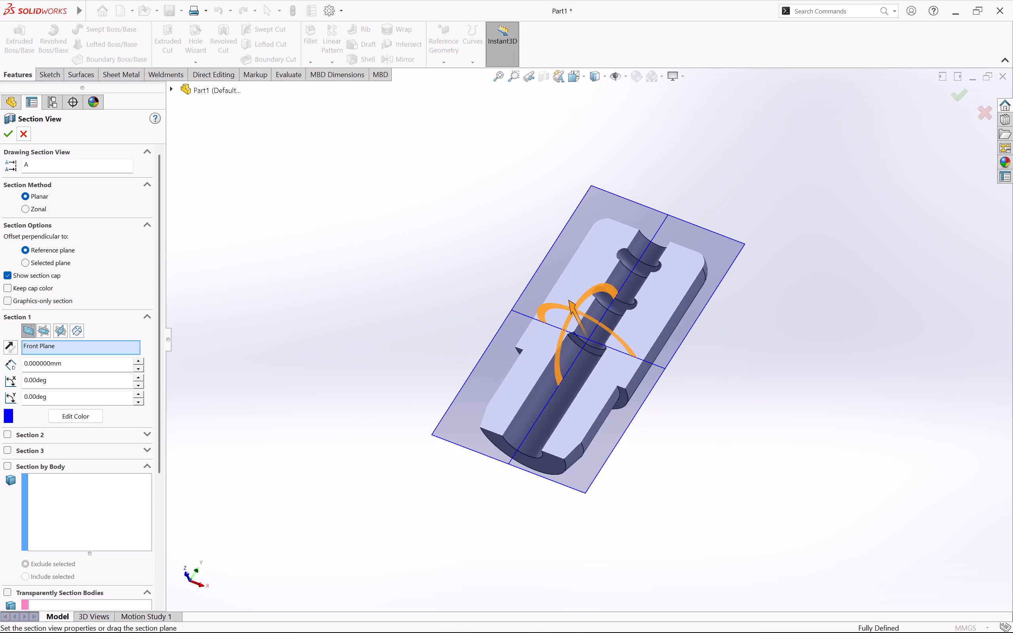
pyautogui.click(27, 137)
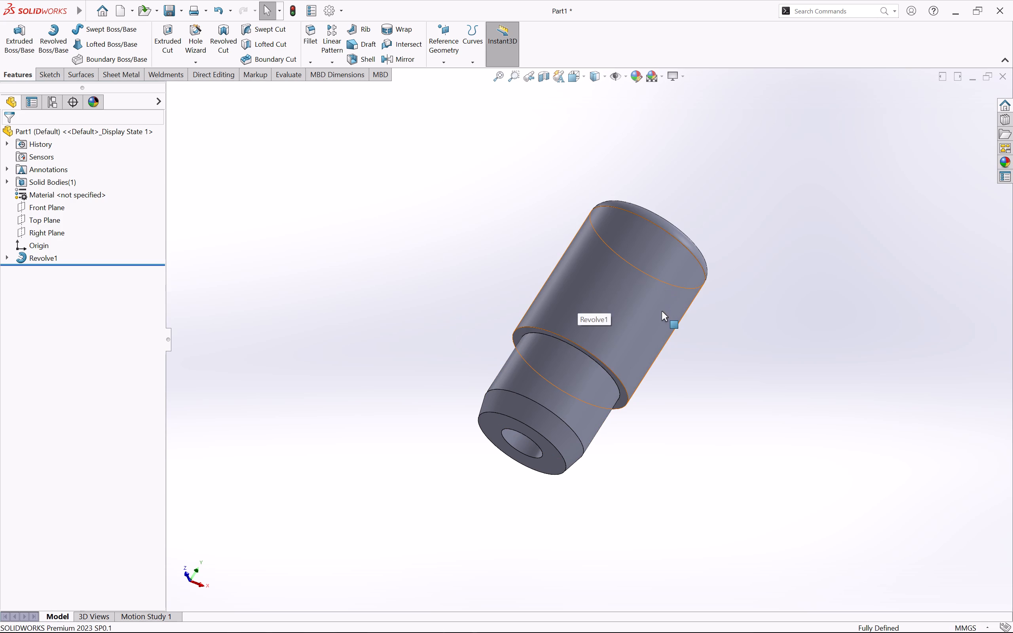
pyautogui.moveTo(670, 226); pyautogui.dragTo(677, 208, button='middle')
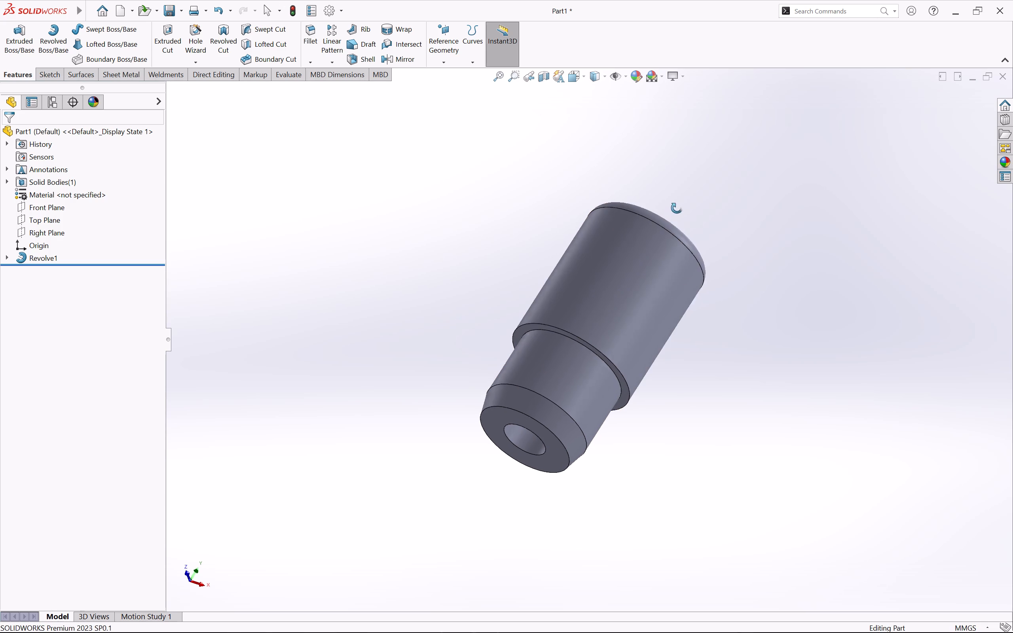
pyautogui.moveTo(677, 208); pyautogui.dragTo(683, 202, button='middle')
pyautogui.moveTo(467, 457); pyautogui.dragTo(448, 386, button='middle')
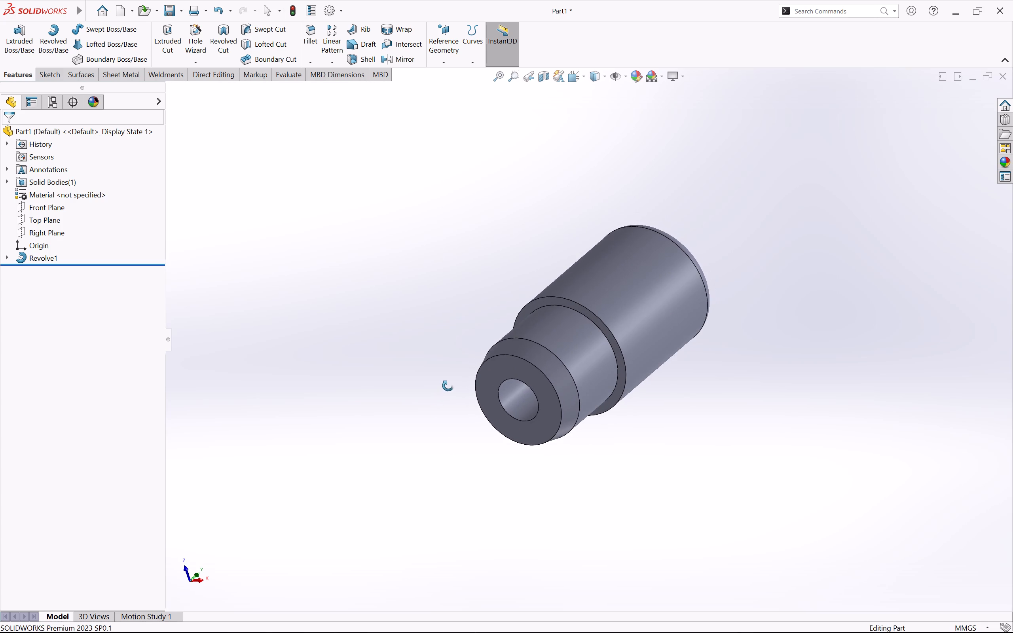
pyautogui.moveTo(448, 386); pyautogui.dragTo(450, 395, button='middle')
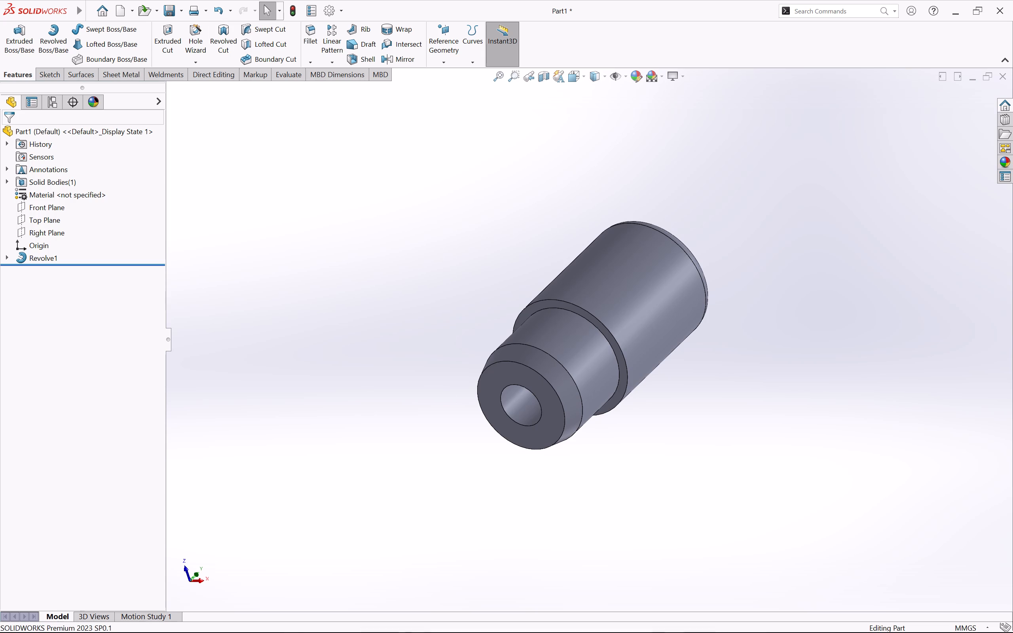
# Save the part as a SOLIDWORKS Part file named "fx Part 8" in the solid works folder on the Desktop.
pyautogui.click(168, 11)
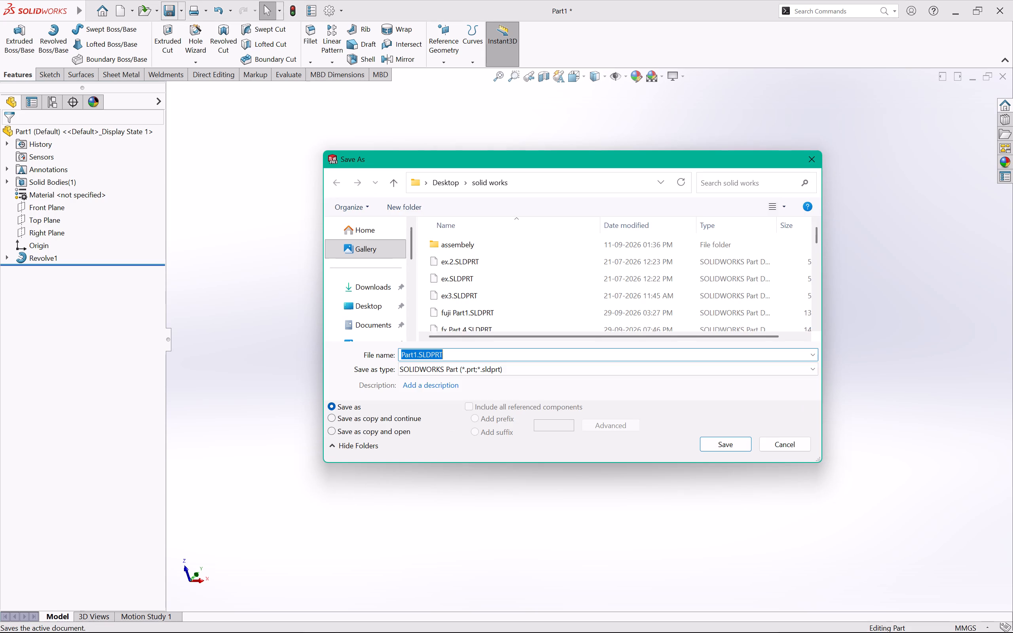
pyautogui.click(418, 354)
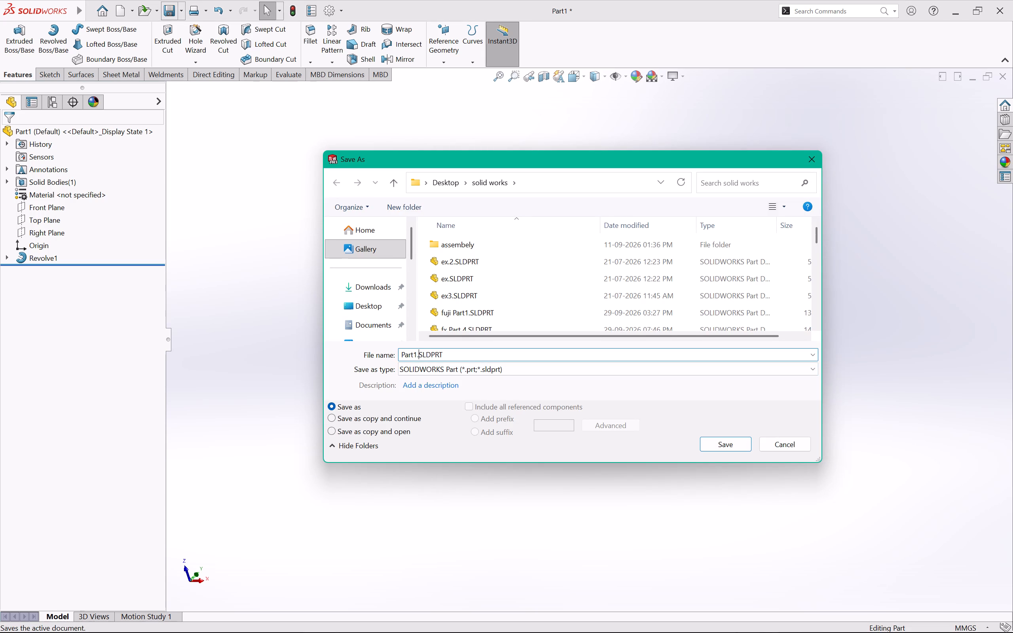
pyautogui.press('Left')
pyautogui.press('Left')
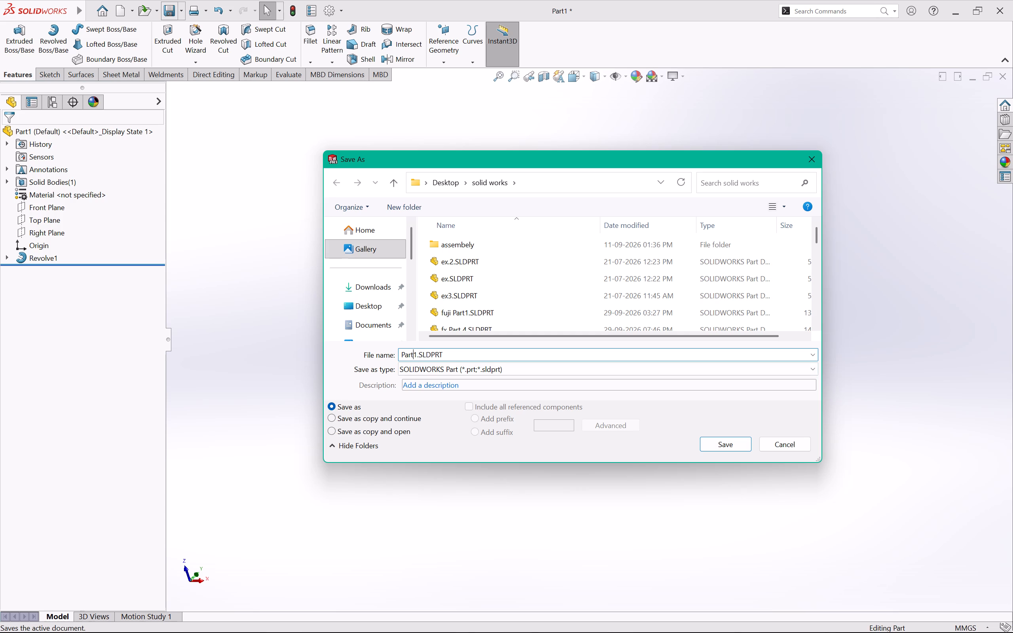
pyautogui.press('Left')
pyautogui.press('Left')
pyautogui.press('Left')
pyautogui.press('Left')
pyautogui.write('fx')
pyautogui.press('space')
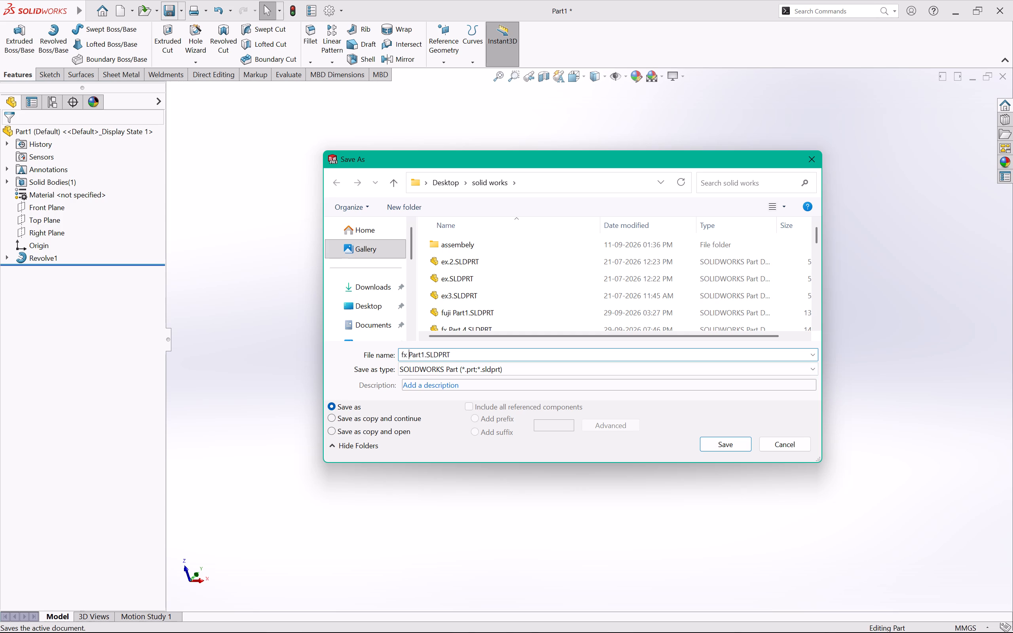
pyautogui.press('Right')
pyautogui.press('Right')
pyautogui.press('Right')
pyautogui.press('Right')
pyautogui.press('Right')
pyautogui.press('BackSpace')
pyautogui.press('space')
pyautogui.press('8')
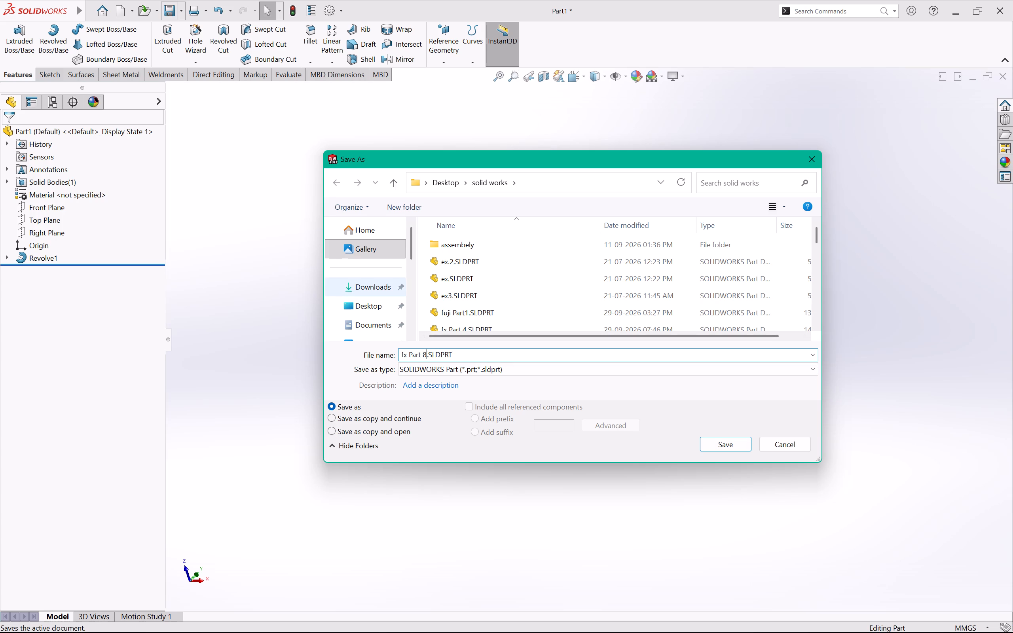
pyautogui.click(371, 314)
pyautogui.scroll(-1, 505, 279)
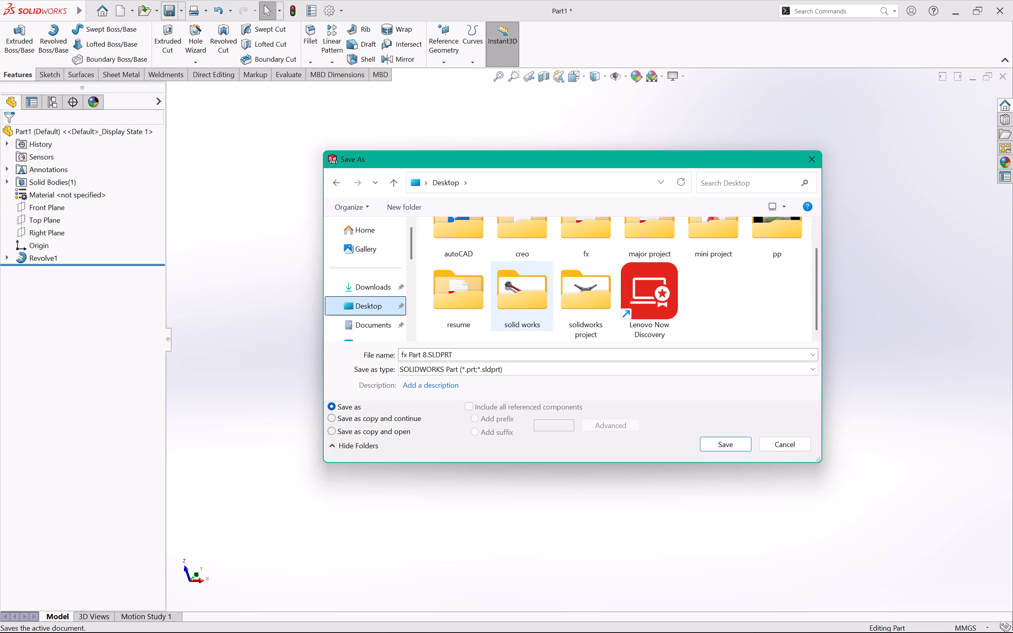
pyautogui.doubleClick(516, 285)
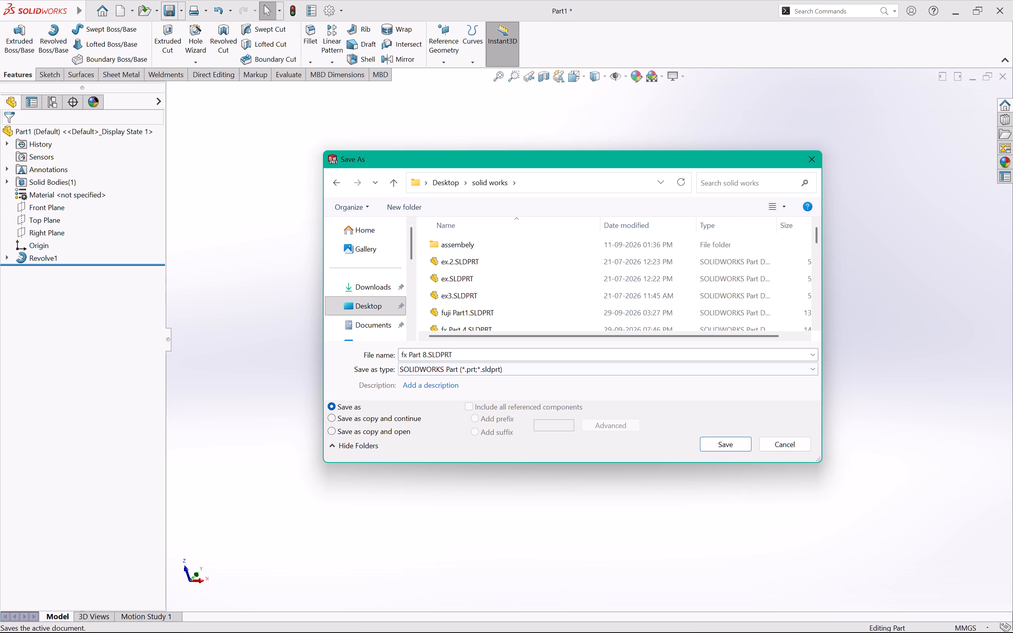
pyautogui.click(716, 446)
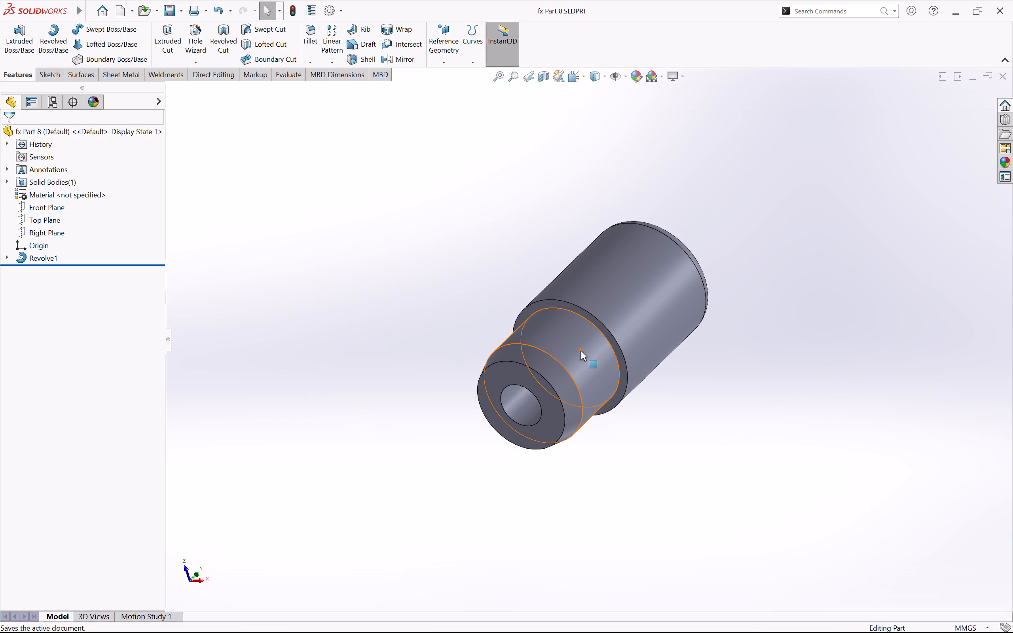
# Save a PDF copy of the part as "fx Part 8.pdf" in the fx folder on the Desktop.
pyautogui.click(180, 11)
pyautogui.click(185, 38)
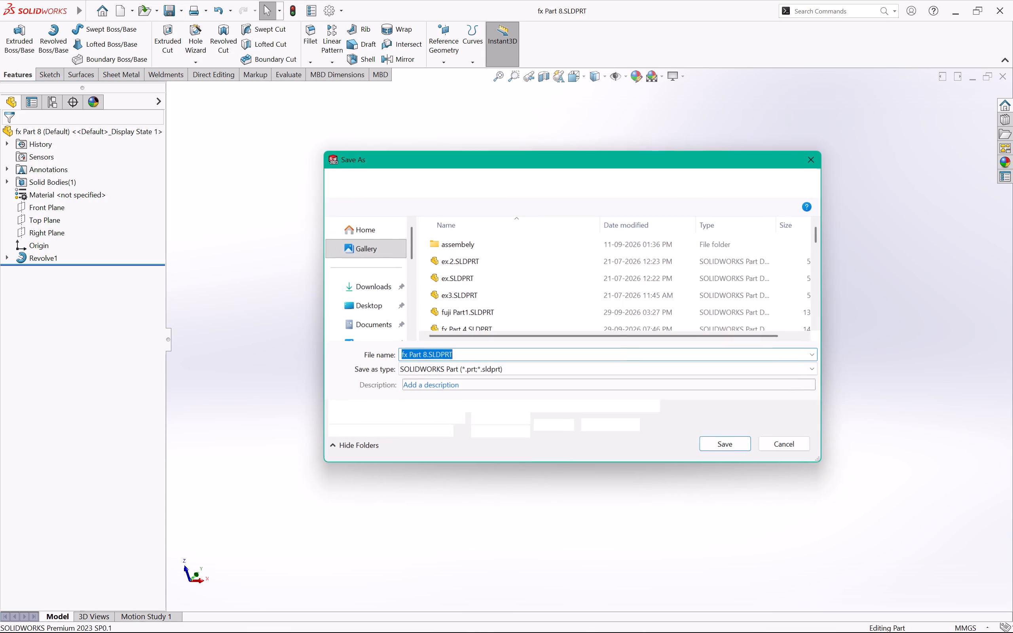
pyautogui.click(490, 371)
pyautogui.click(480, 141)
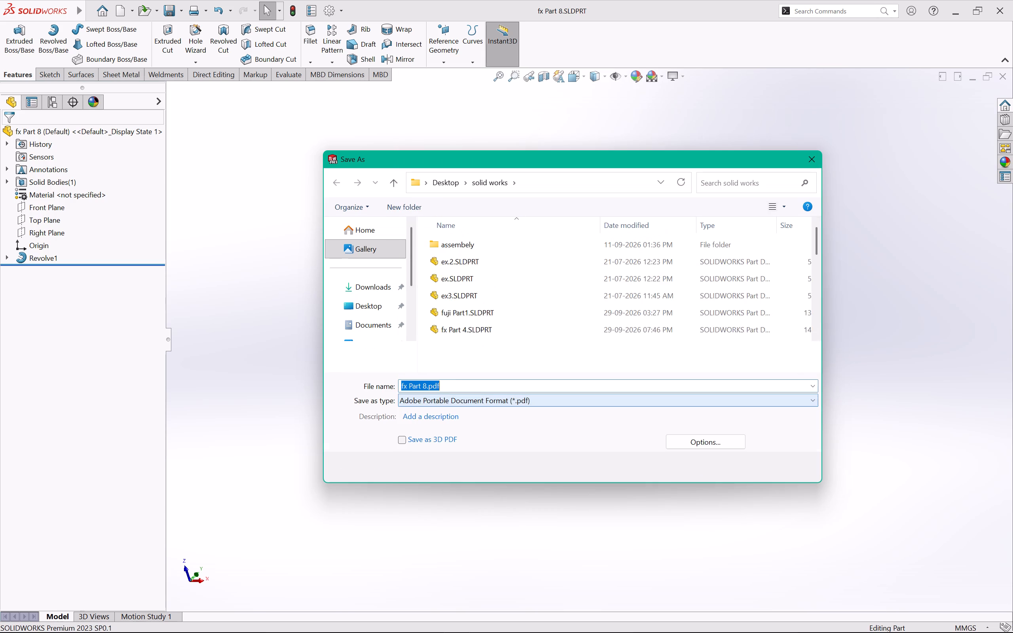
pyautogui.click(366, 288)
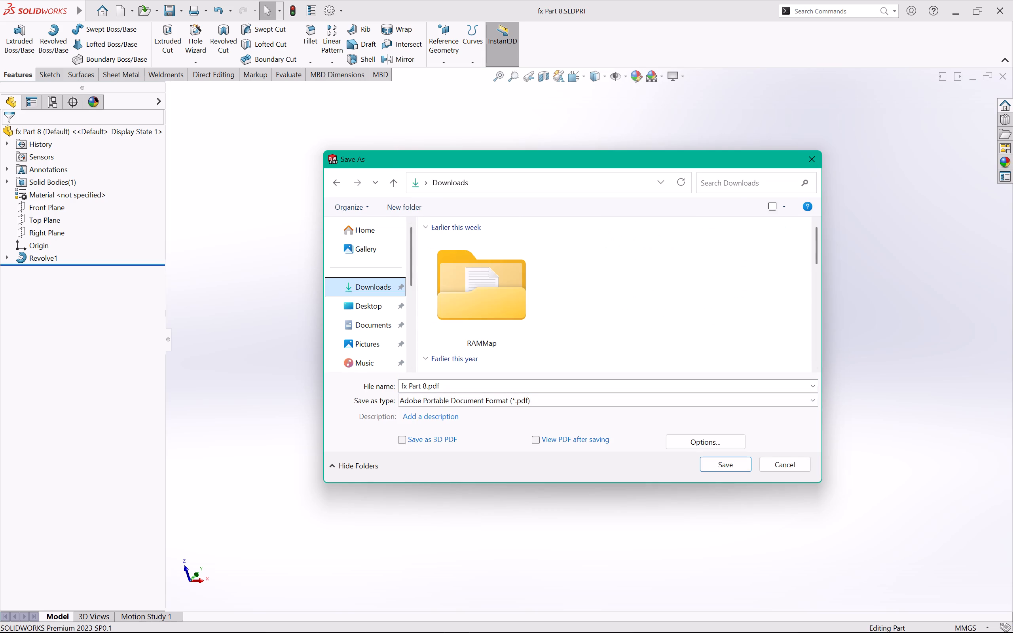
pyautogui.scroll(-4, 489, 285)
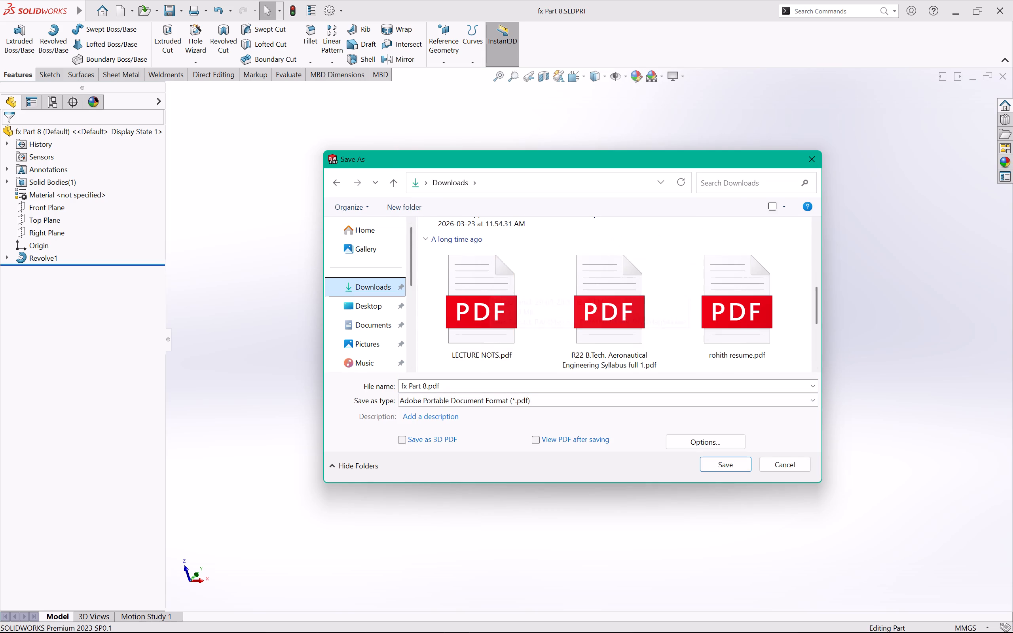
pyautogui.click(368, 306)
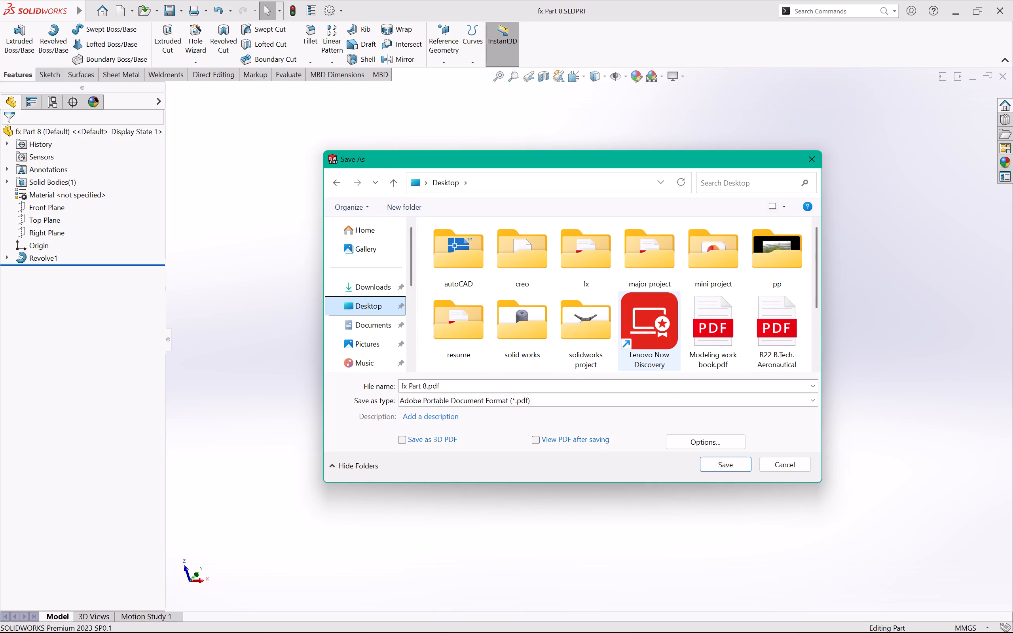
pyautogui.doubleClick(580, 268)
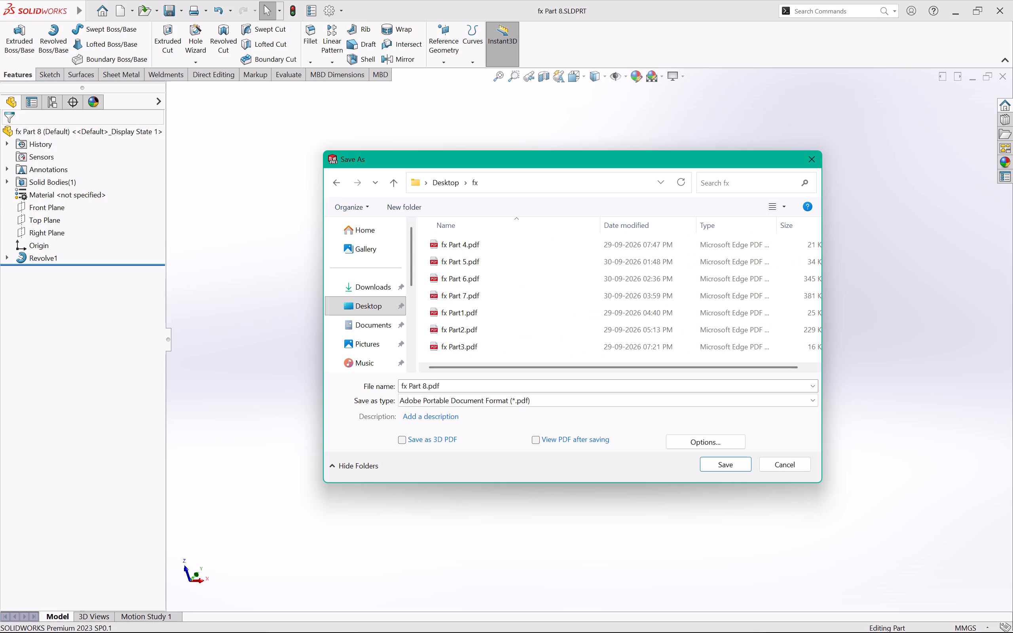
pyautogui.click(729, 461)
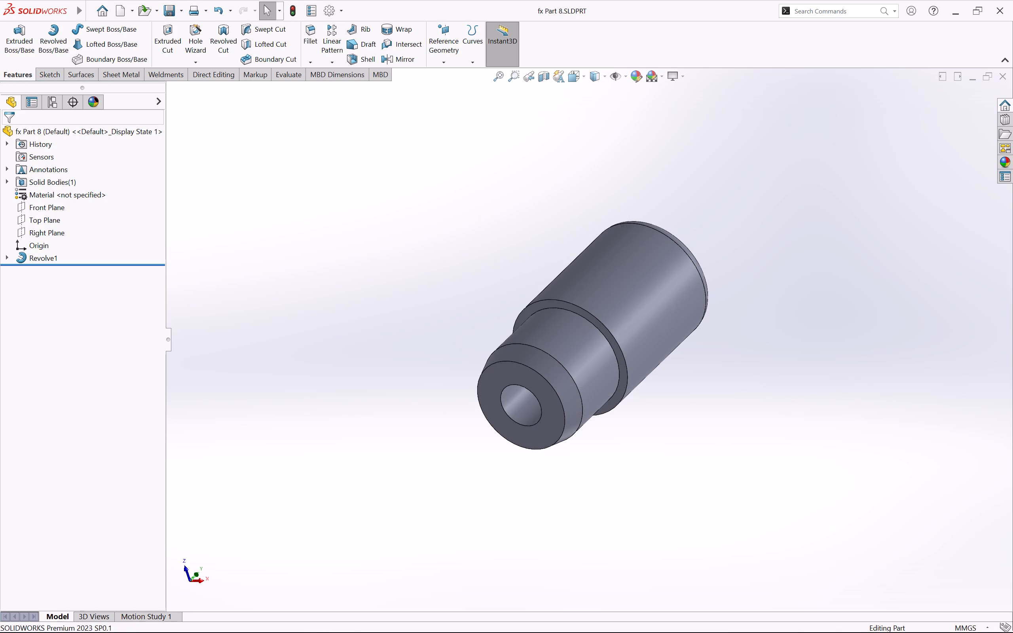